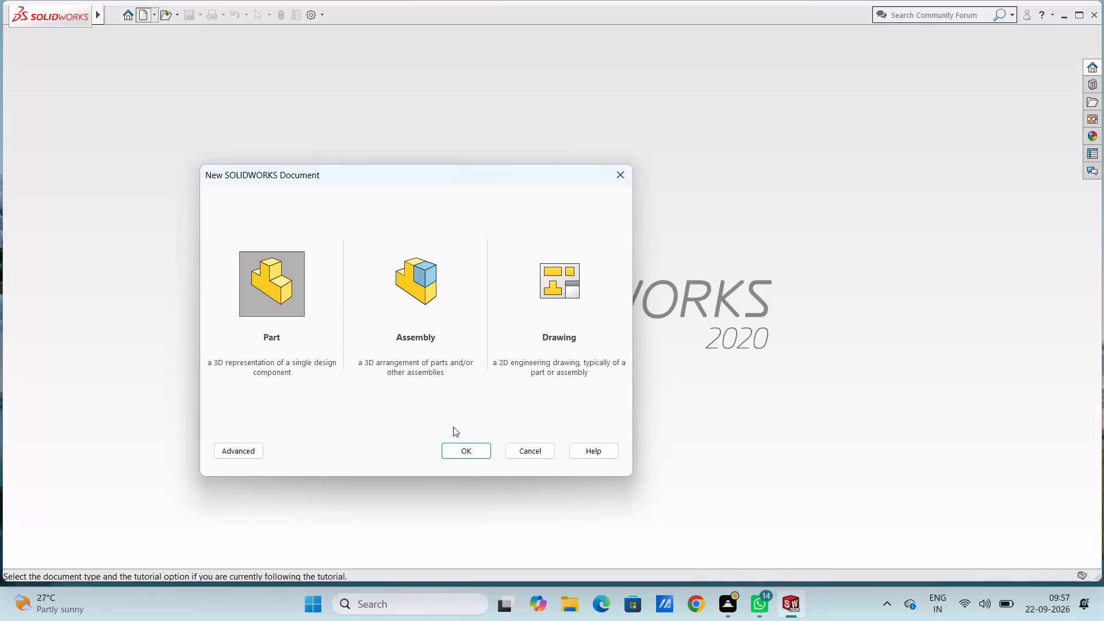
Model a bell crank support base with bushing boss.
Create a new part document.
{"action": "left_click", "coordinate": [470, 446]}
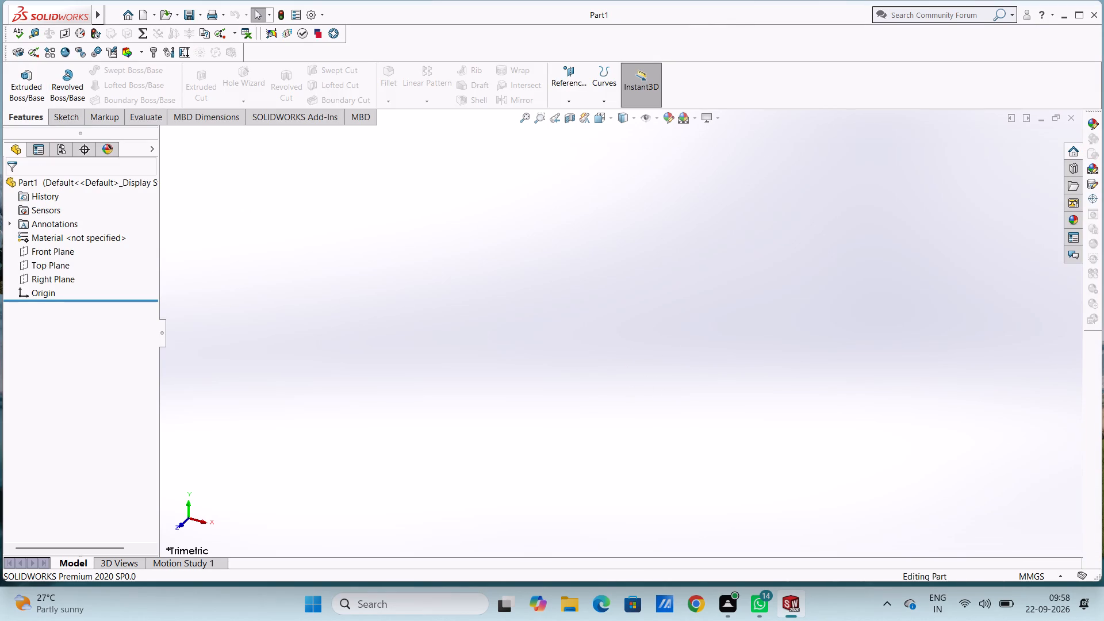
Sketch a center rectangle on the Top Plane, centred on the origin, 200 mm wide and 110 mm high.
{"action": "left_click", "coordinate": [75, 121]}
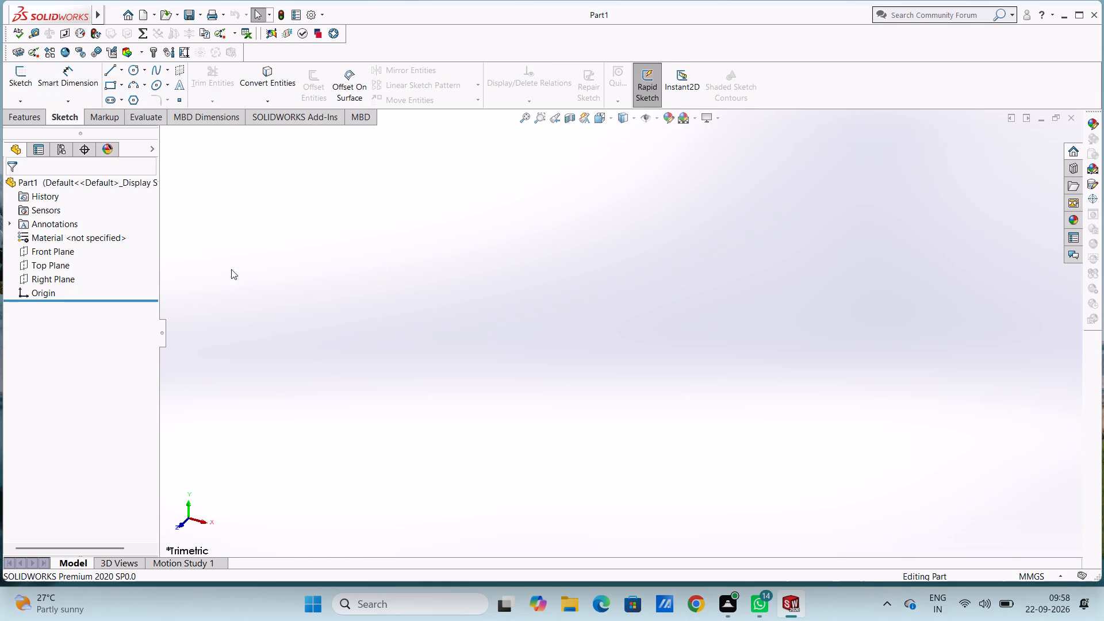
{"action": "left_click", "coordinate": [55, 267]}
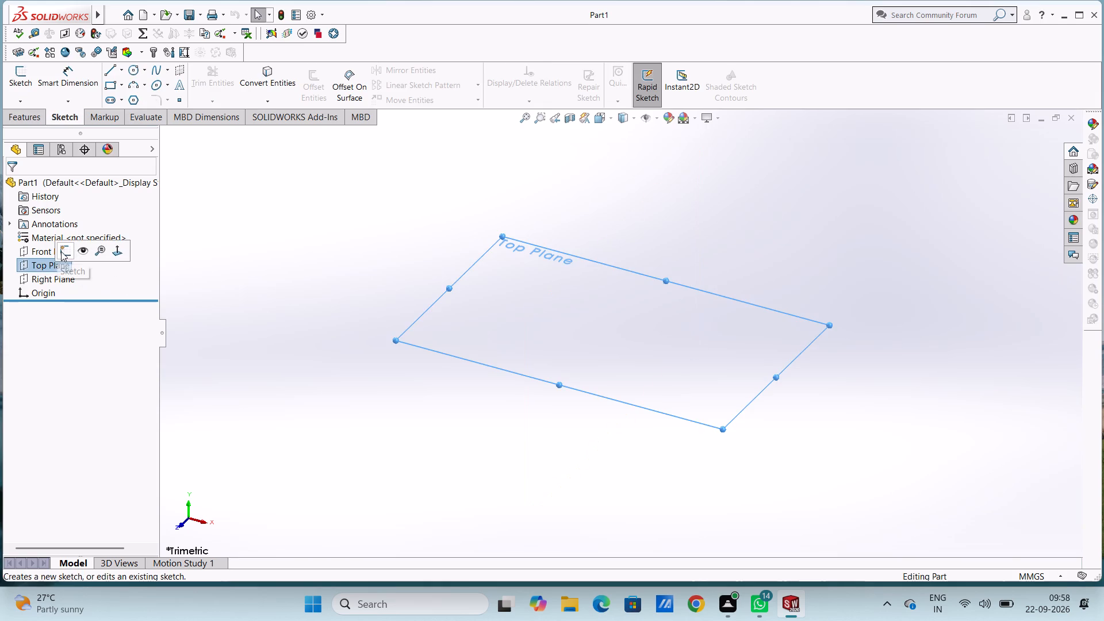
{"action": "left_click", "coordinate": [63, 247]}
{"action": "left_click", "coordinate": [361, 259]}
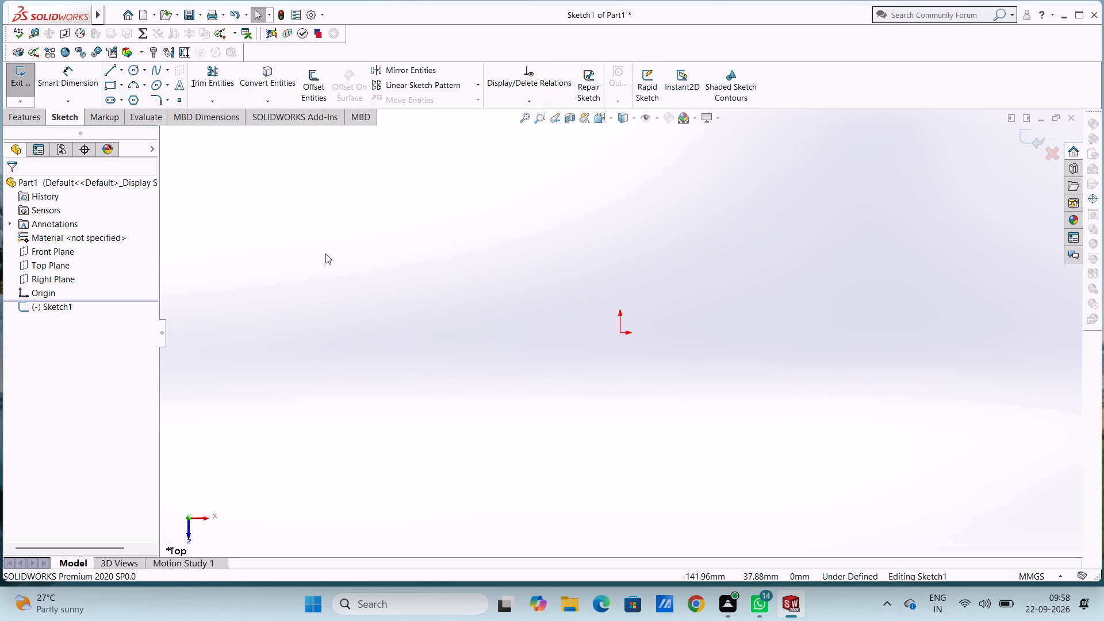
{"action": "left_click", "coordinate": [125, 86]}
{"action": "left_click", "coordinate": [140, 115]}
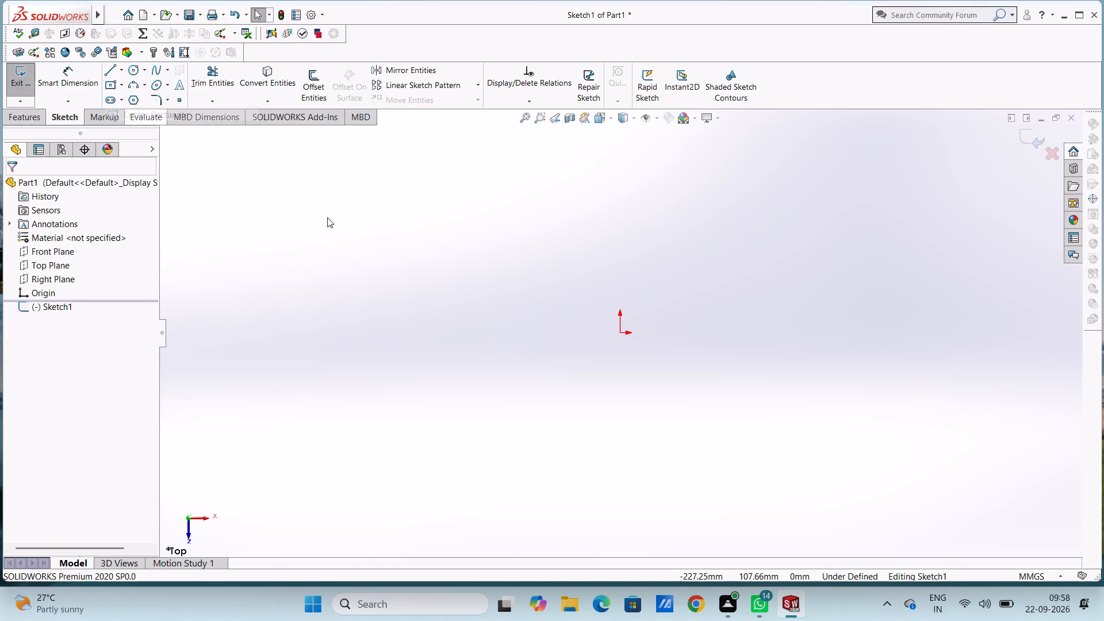
{"action": "left_click", "coordinate": [621, 332]}
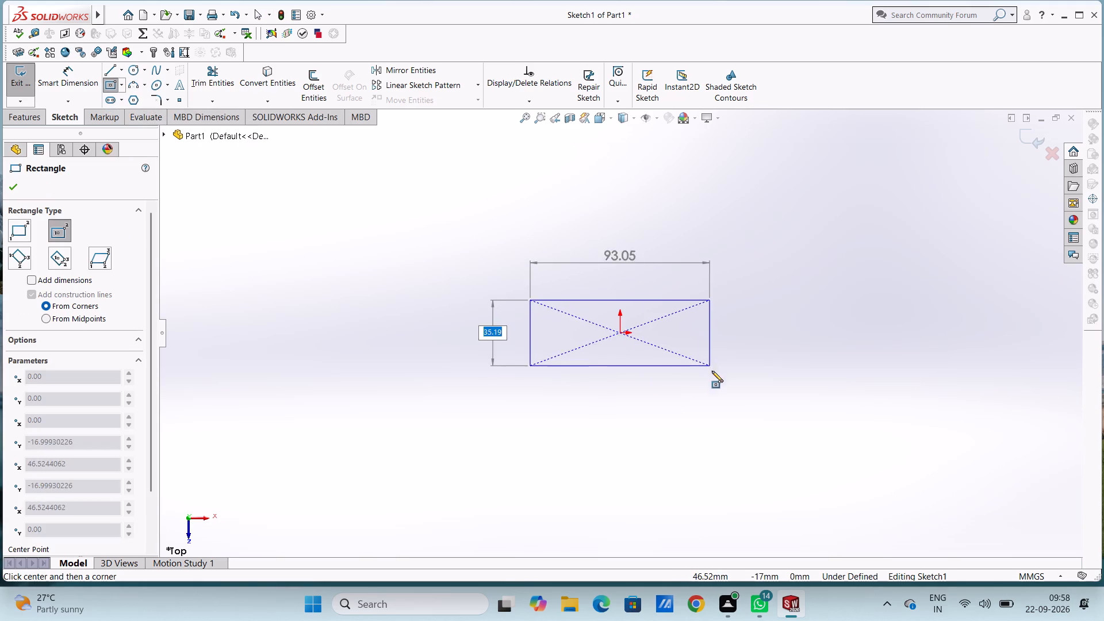
{"action": "type", "text": "110"}
{"action": "key", "text": "Return"}
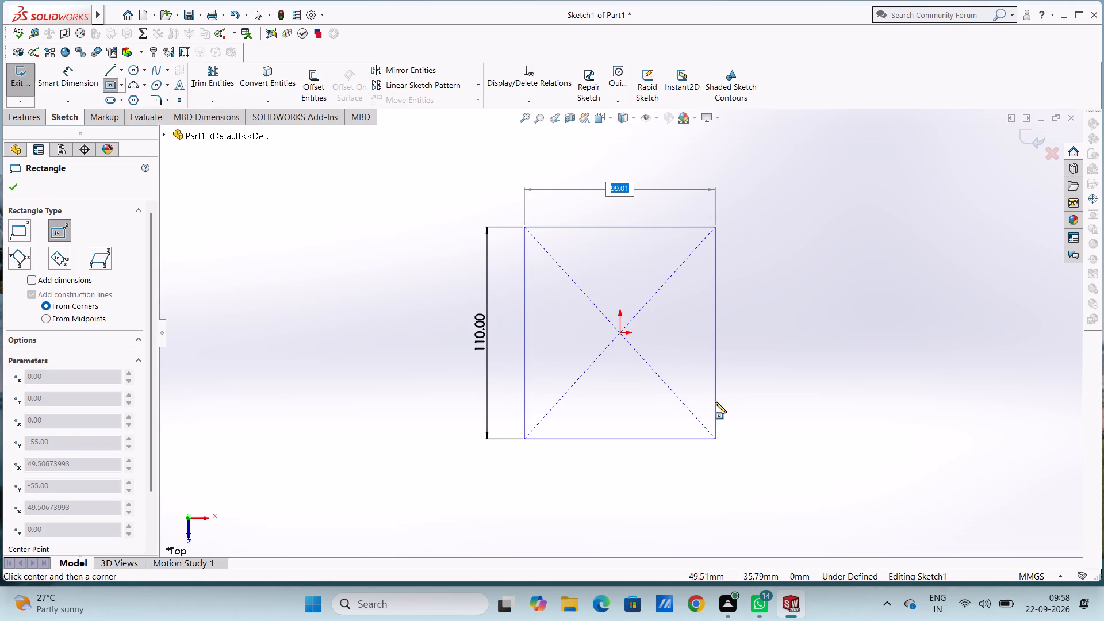
{"action": "type", "text": "200"}
{"action": "key", "text": "Return"}
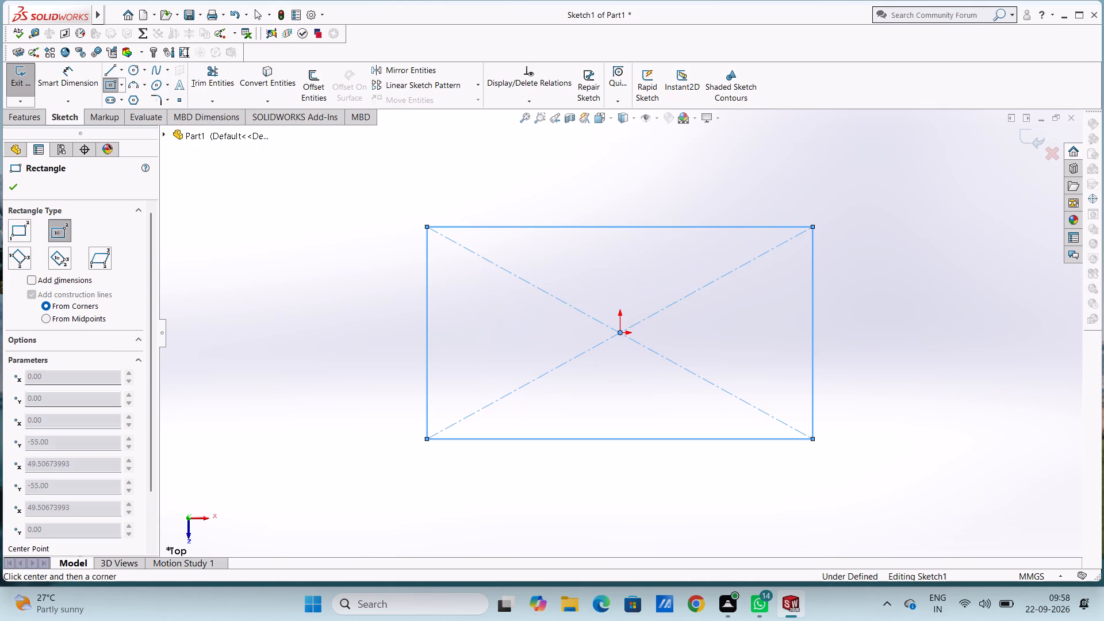
Add driving dimensions to the rectangle: 110 mm on the vertical side and 200 mm on the horizontal side.
{"action": "left_click", "coordinate": [80, 72]}
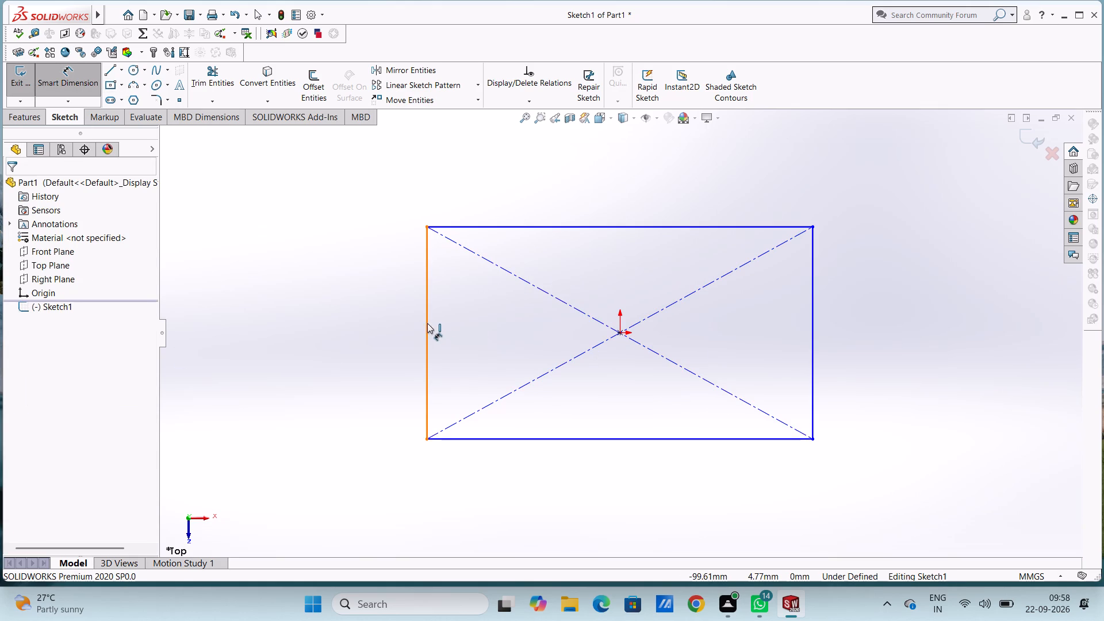
{"action": "left_click", "coordinate": [427, 323]}
{"action": "left_click", "coordinate": [302, 312]}
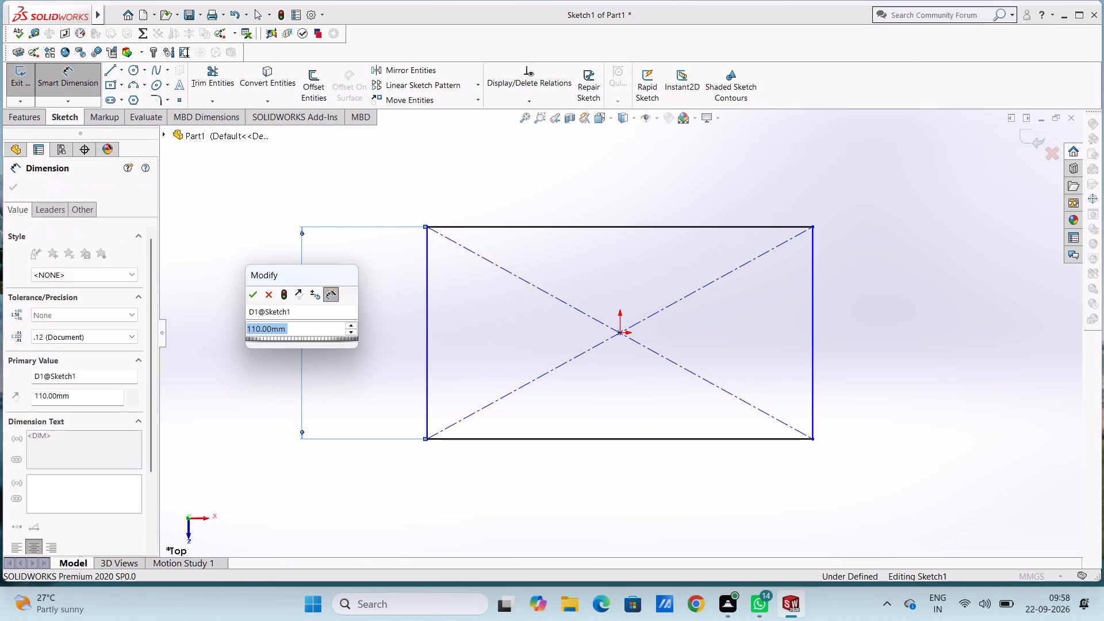
{"action": "left_click", "coordinate": [251, 293]}
{"action": "left_click", "coordinate": [243, 269]}
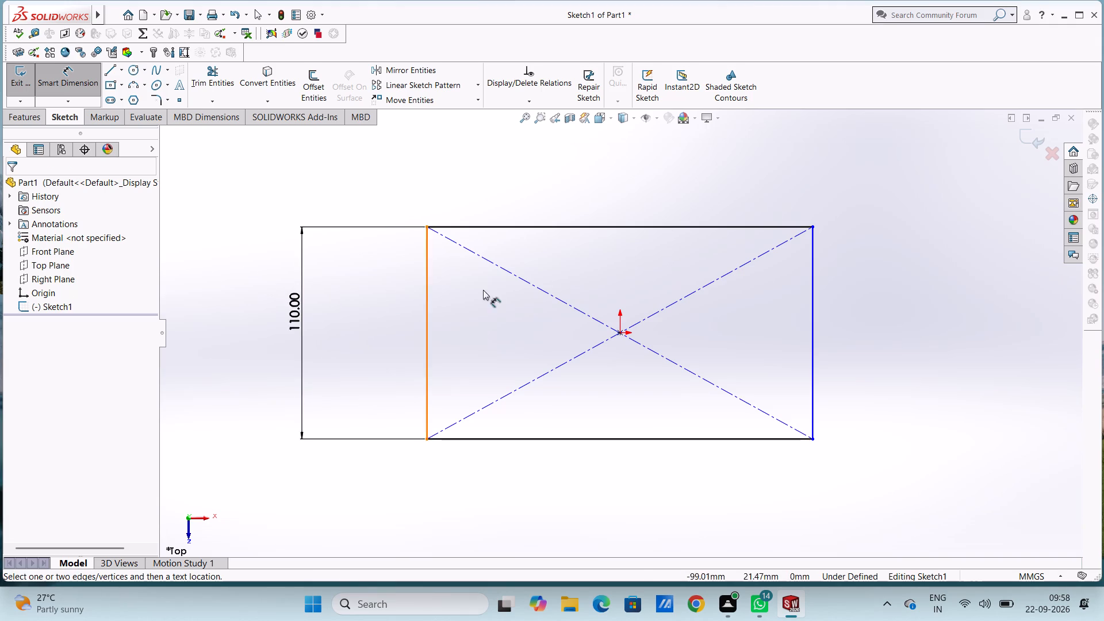
{"action": "scroll", "coordinate": [620, 274], "scroll_direction": "up", "scroll_amount": 2}
{"action": "left_click_drag", "start_coordinate": [617, 259], "coordinate": [616, 251]}
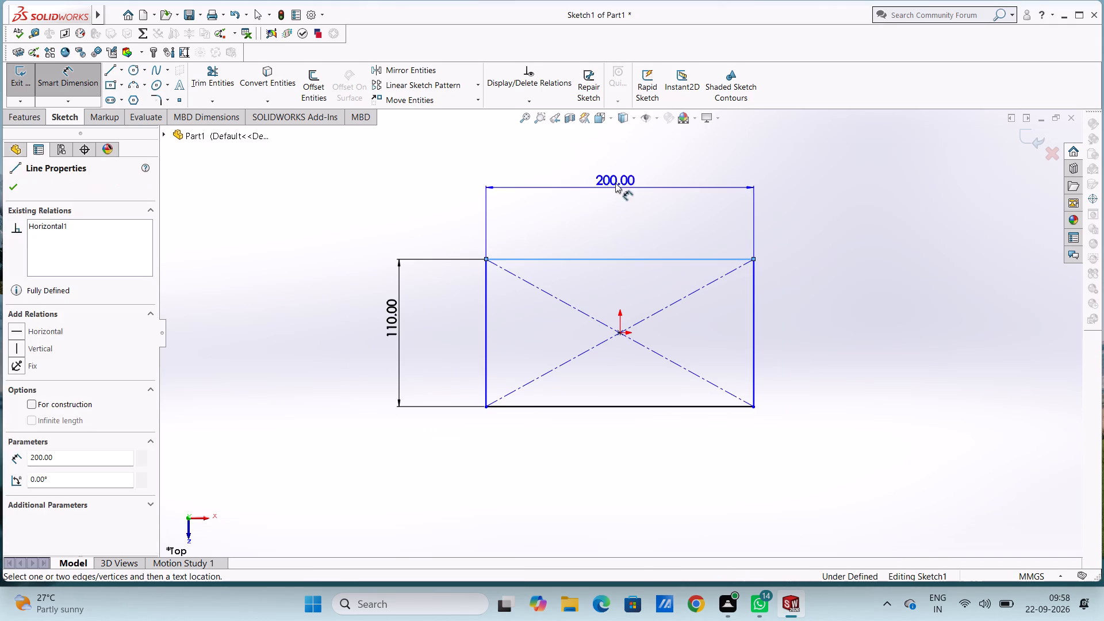
{"action": "left_click", "coordinate": [615, 165]}
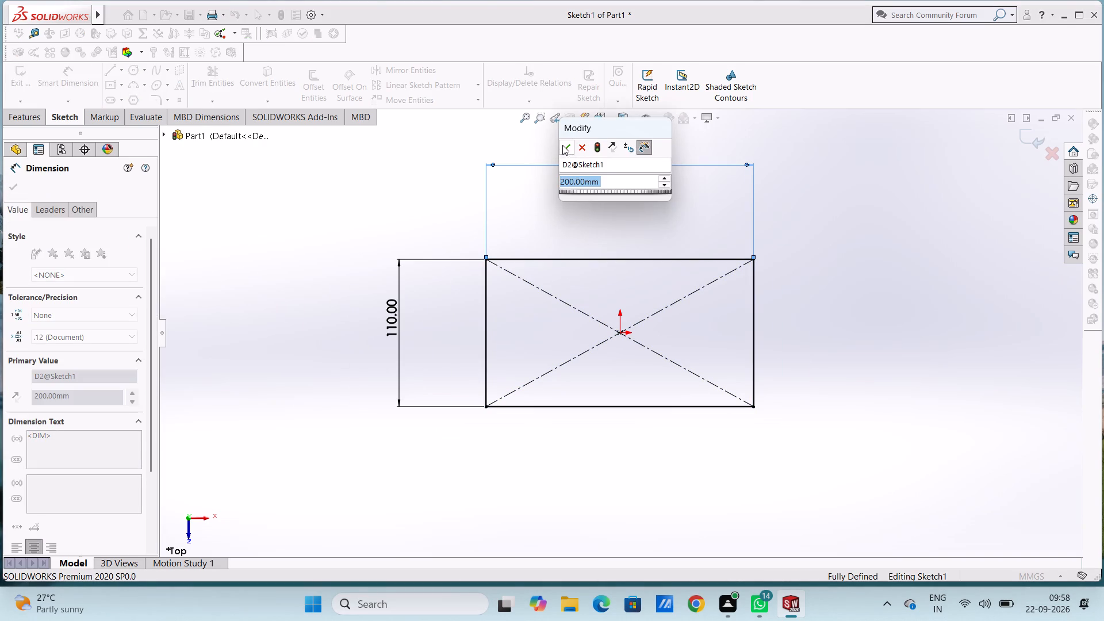
{"action": "left_click", "coordinate": [562, 145]}
{"action": "left_click", "coordinate": [479, 172]}
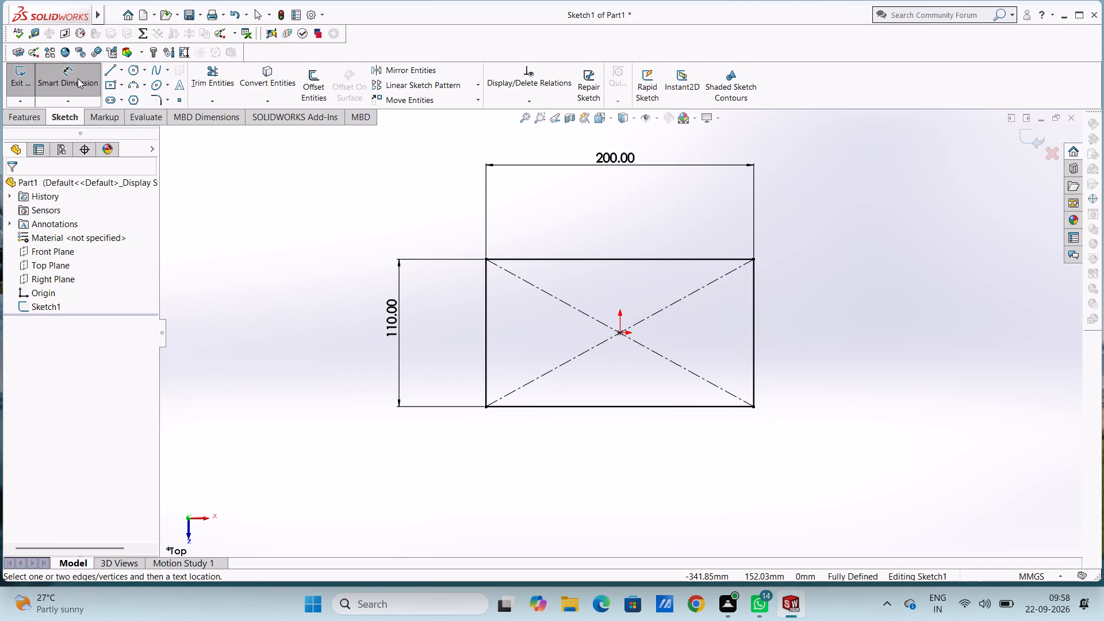
{"action": "left_click", "coordinate": [78, 78]}
Extrude the rectangle sketch as a boss with a blind depth of 20 mm.
{"action": "left_click", "coordinate": [32, 112]}
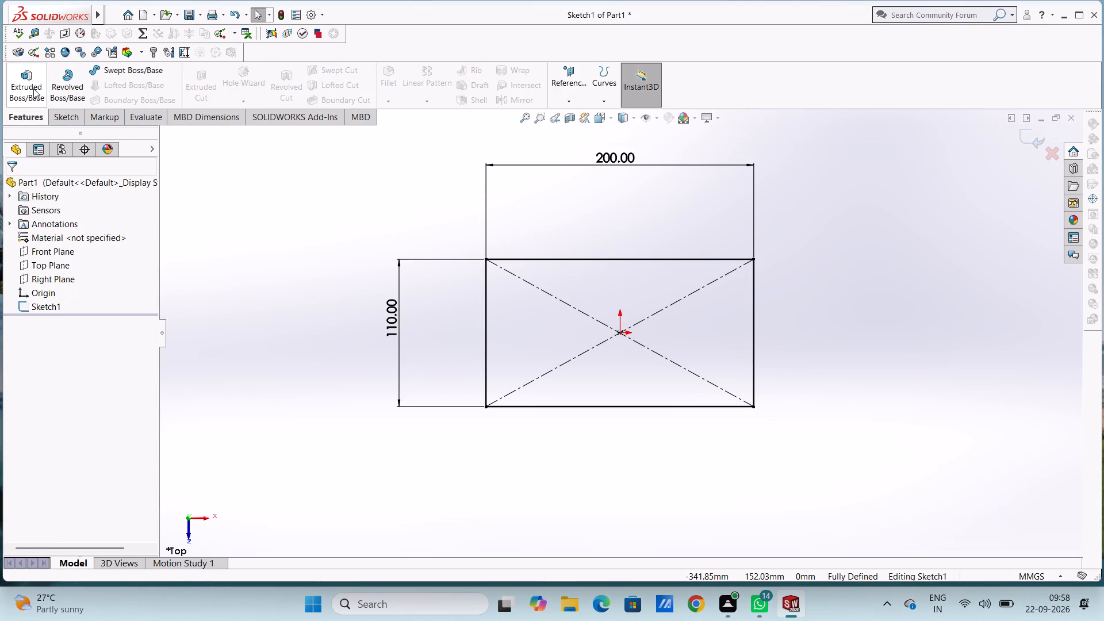
{"action": "left_click", "coordinate": [30, 86]}
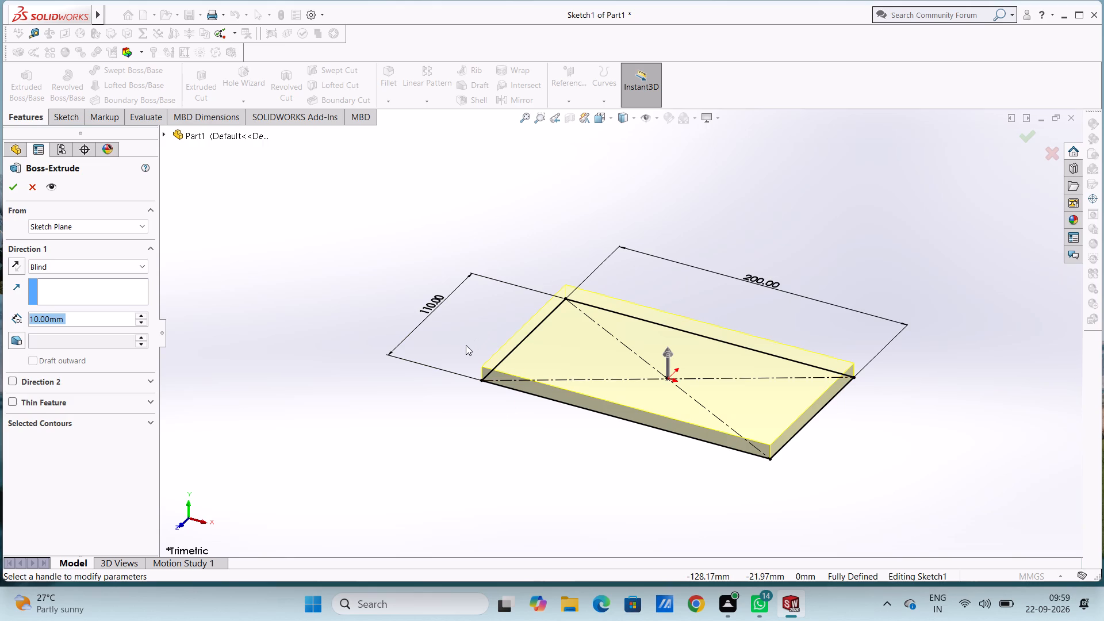
{"action": "type", "text": "20"}
{"action": "key", "text": "Return"}
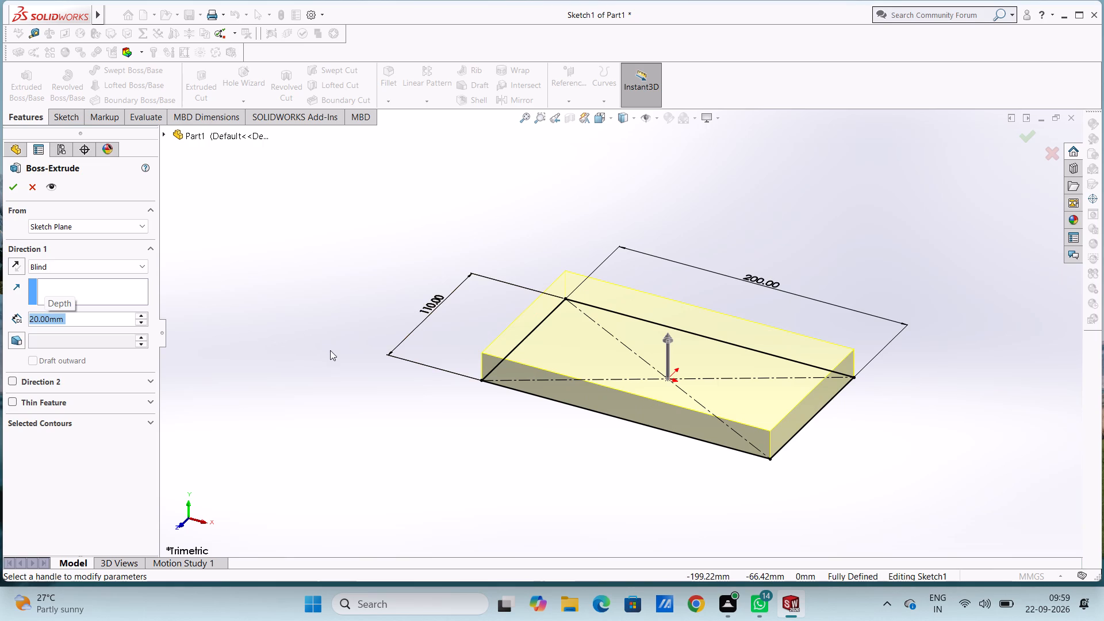
{"action": "left_click", "coordinate": [11, 187]}
{"action": "left_click", "coordinate": [266, 343]}
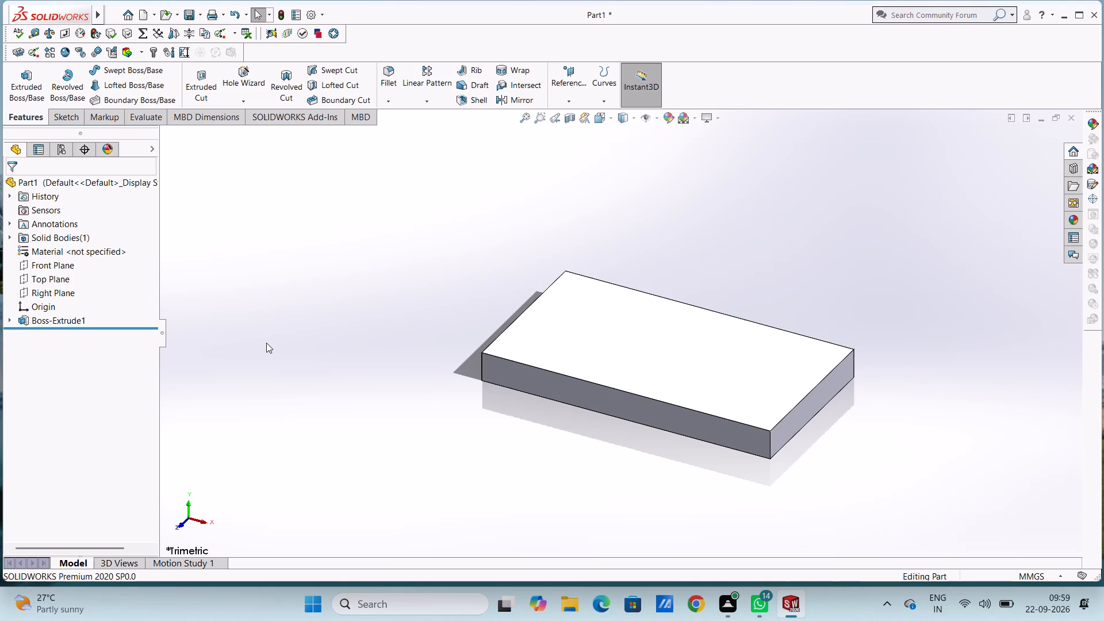
Examine the extruded plate from all sides, including its underside and edges.
{"action": "scroll", "coordinate": [301, 308], "scroll_direction": "up", "scroll_amount": 1}
{"action": "middle_click_drag", "start_coordinate": [301, 308], "coordinate": [303, 359]}
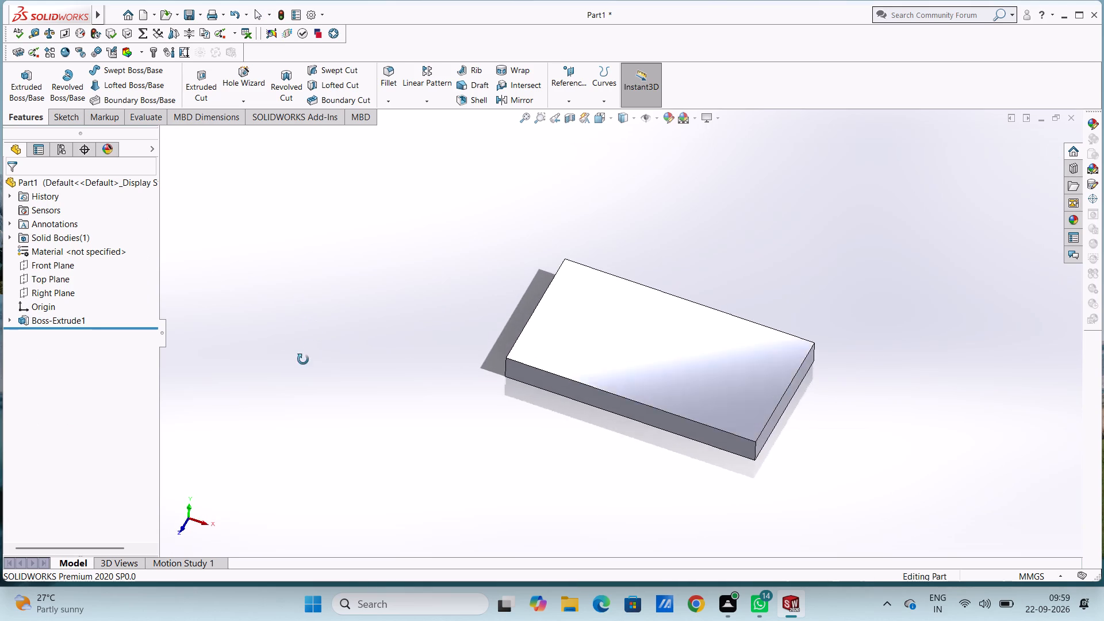
{"action": "middle_click_drag", "start_coordinate": [303, 359], "coordinate": [292, 388]}
{"action": "middle_click_drag", "start_coordinate": [314, 314], "coordinate": [559, 392]}
{"action": "middle_click_drag", "start_coordinate": [630, 396], "coordinate": [816, 393]}
{"action": "middle_click_drag", "start_coordinate": [854, 387], "coordinate": [639, 325]}
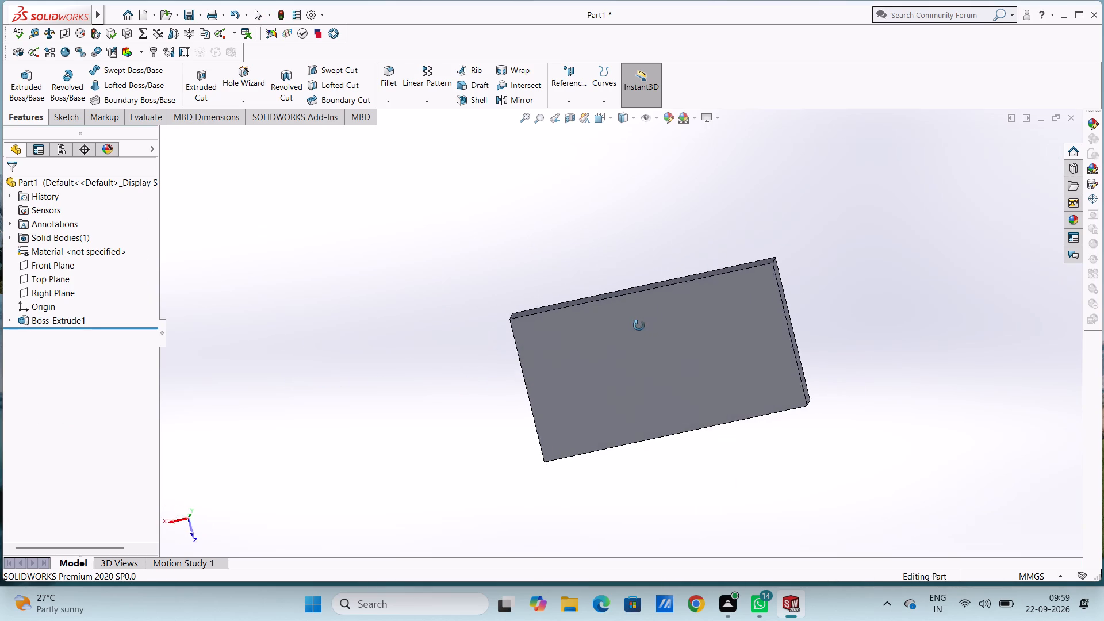
{"action": "middle_click_drag", "start_coordinate": [639, 325], "coordinate": [431, 349]}
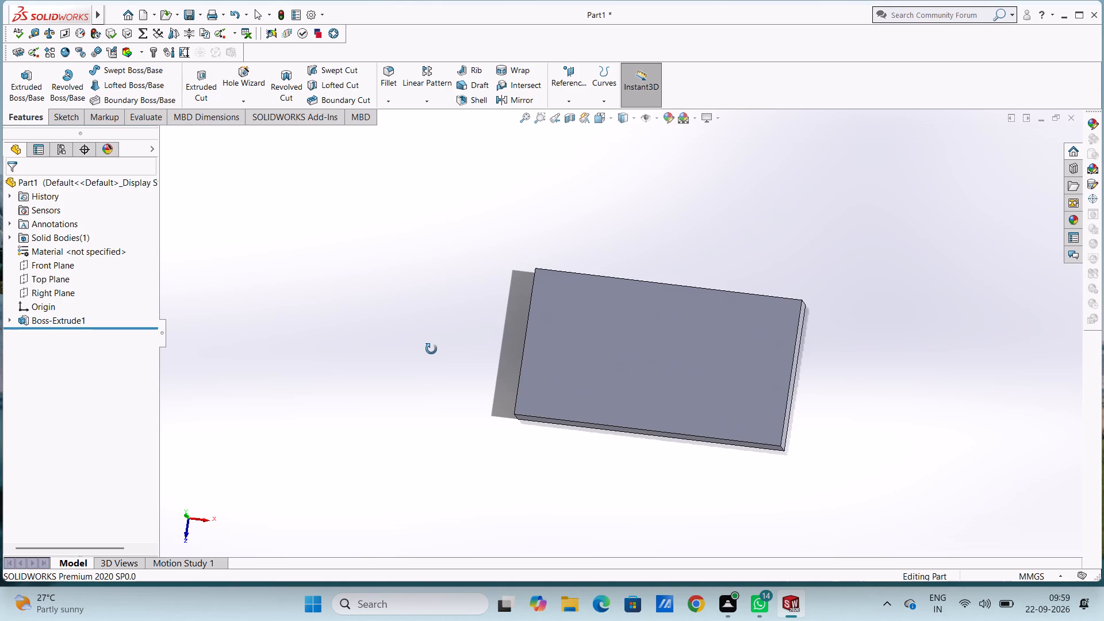
{"action": "middle_click_drag", "start_coordinate": [431, 349], "coordinate": [672, 388]}
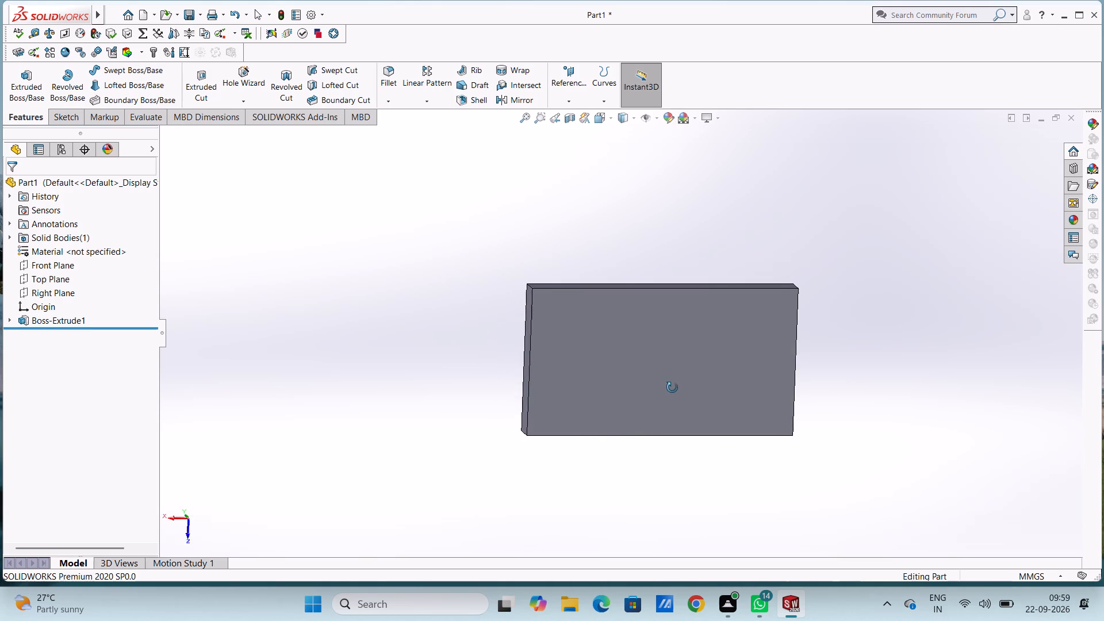
{"action": "middle_click_drag", "start_coordinate": [672, 388], "coordinate": [672, 398]}
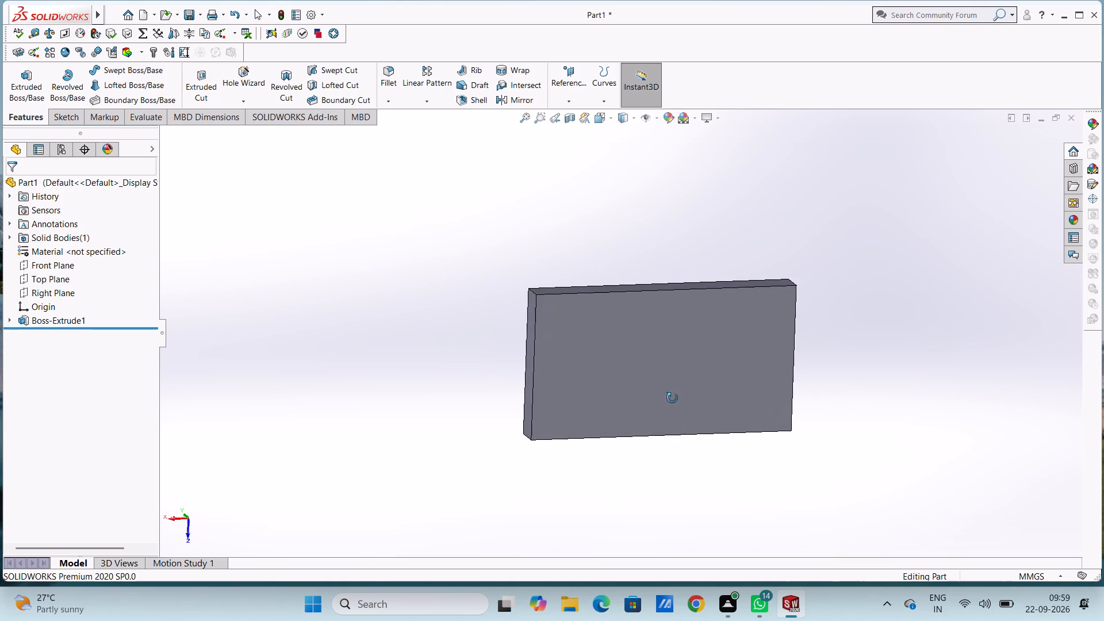
{"action": "middle_click_drag", "start_coordinate": [672, 398], "coordinate": [572, 399]}
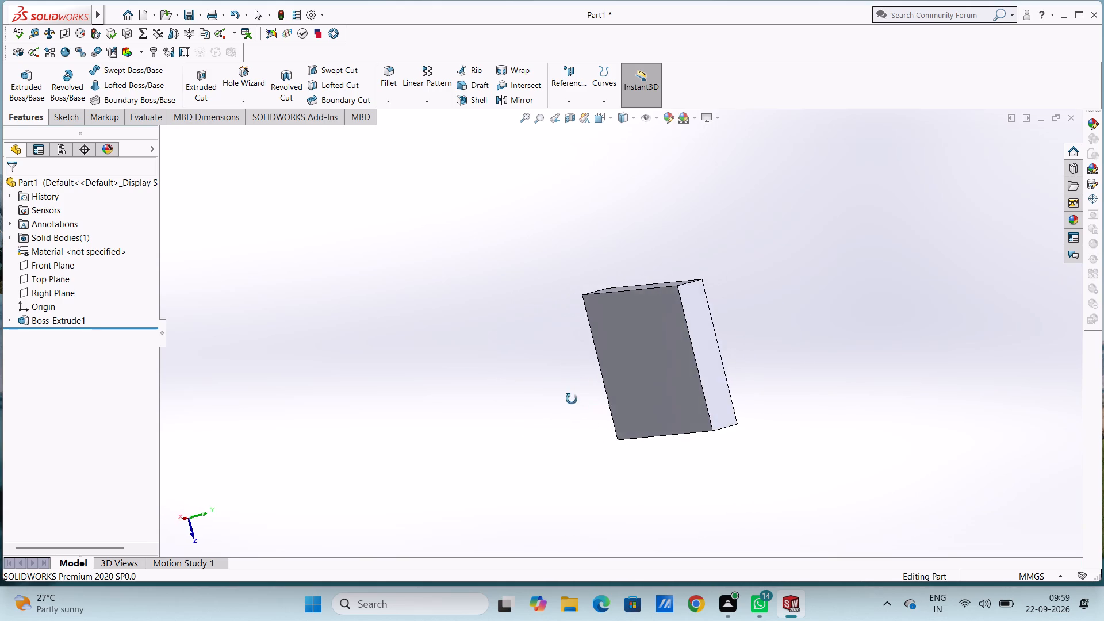
{"action": "middle_click_drag", "start_coordinate": [572, 399], "coordinate": [532, 401]}
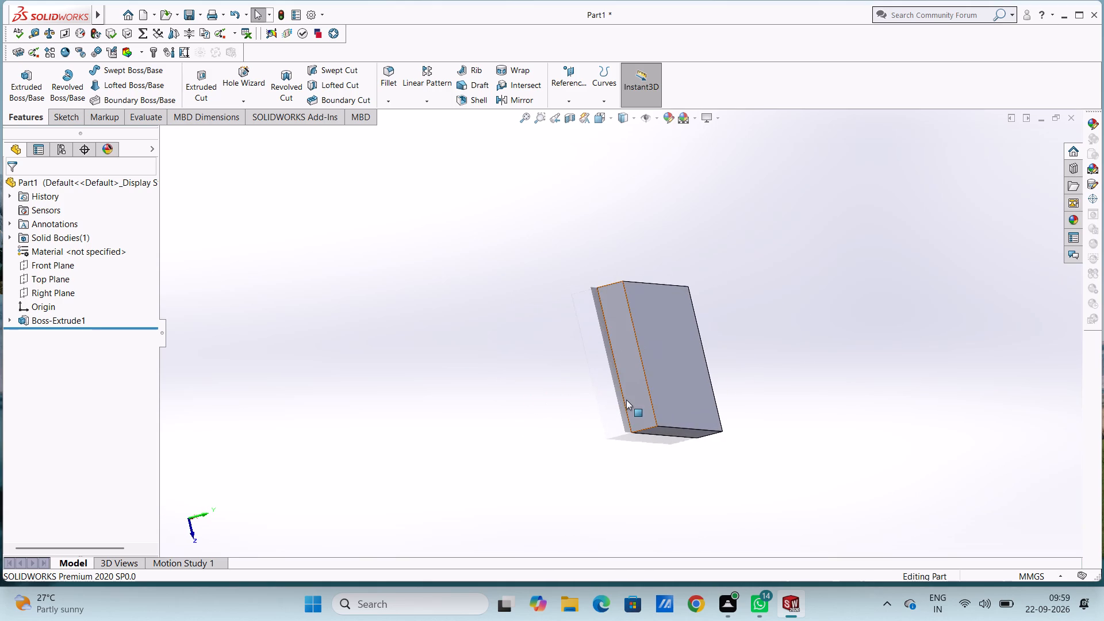
{"action": "middle_click_drag", "start_coordinate": [626, 400], "coordinate": [613, 417]}
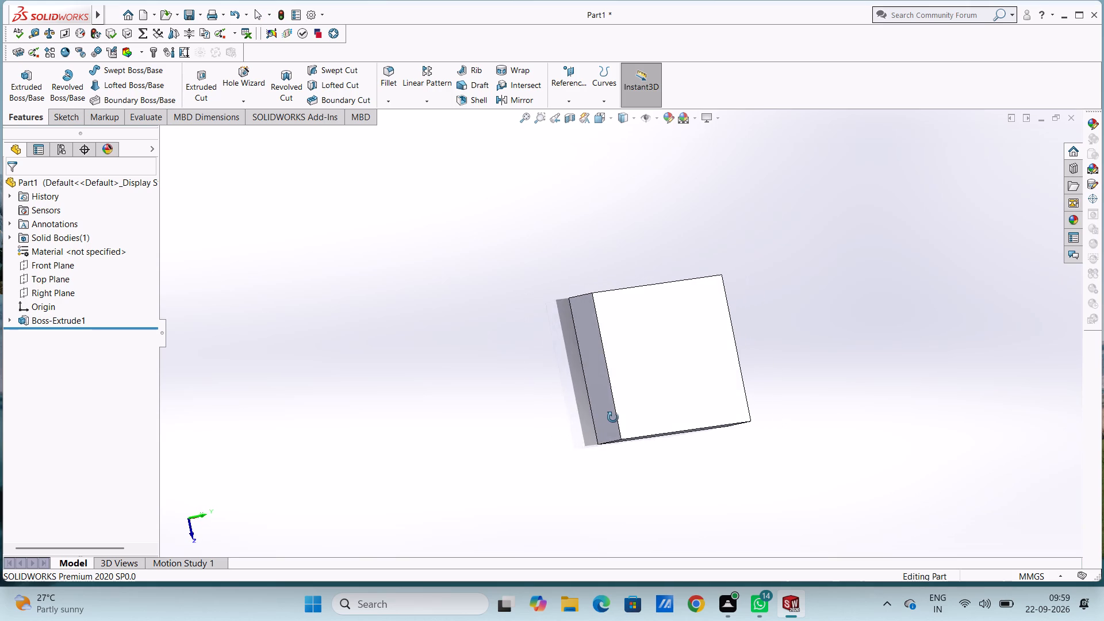
{"action": "middle_click_drag", "start_coordinate": [613, 417], "coordinate": [716, 434]}
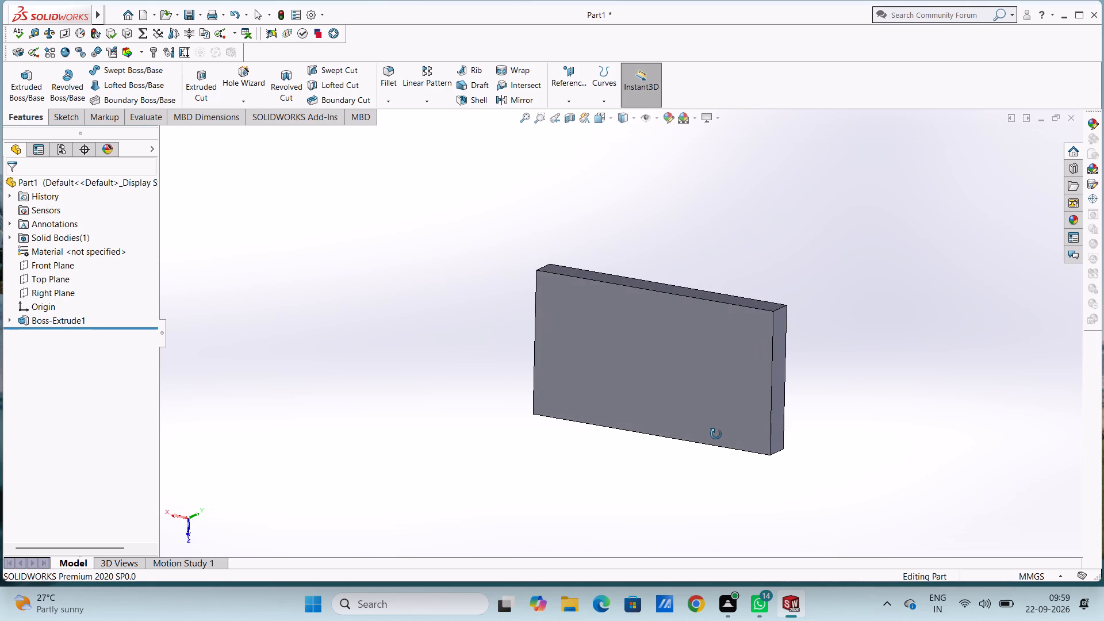
{"action": "middle_click_drag", "start_coordinate": [716, 434], "coordinate": [616, 427]}
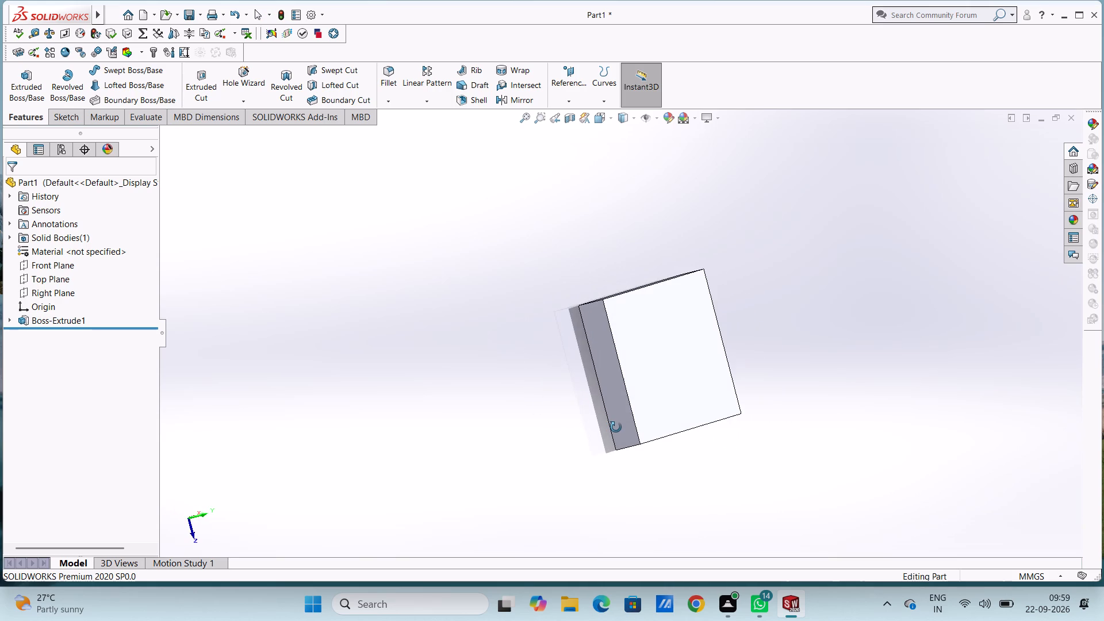
{"action": "middle_click_drag", "start_coordinate": [616, 427], "coordinate": [738, 430]}
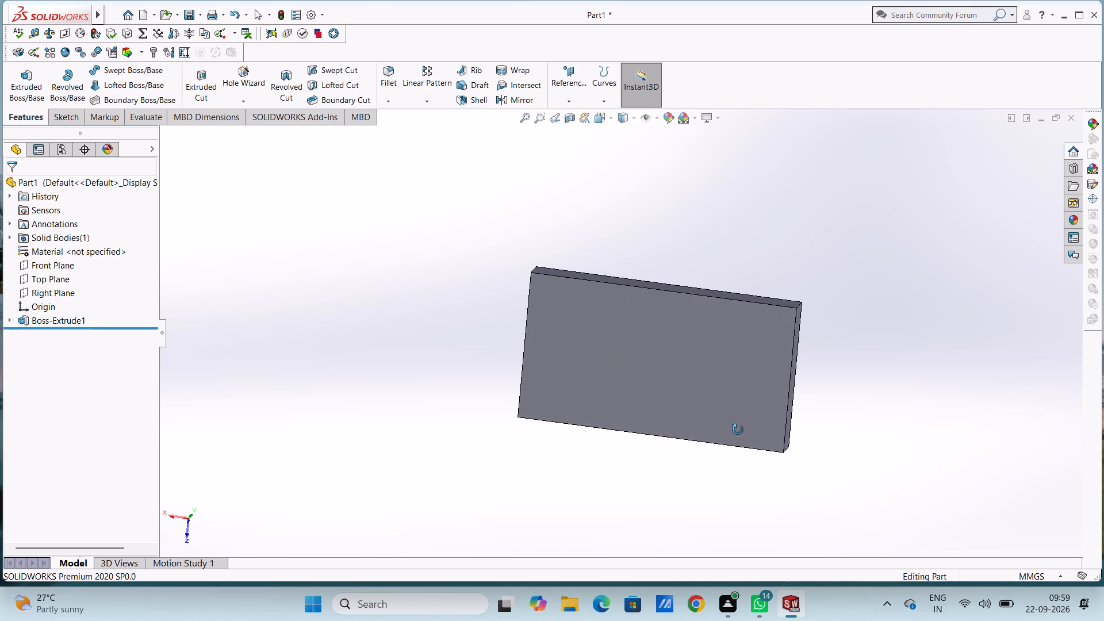
{"action": "middle_click_drag", "start_coordinate": [738, 430], "coordinate": [703, 444]}
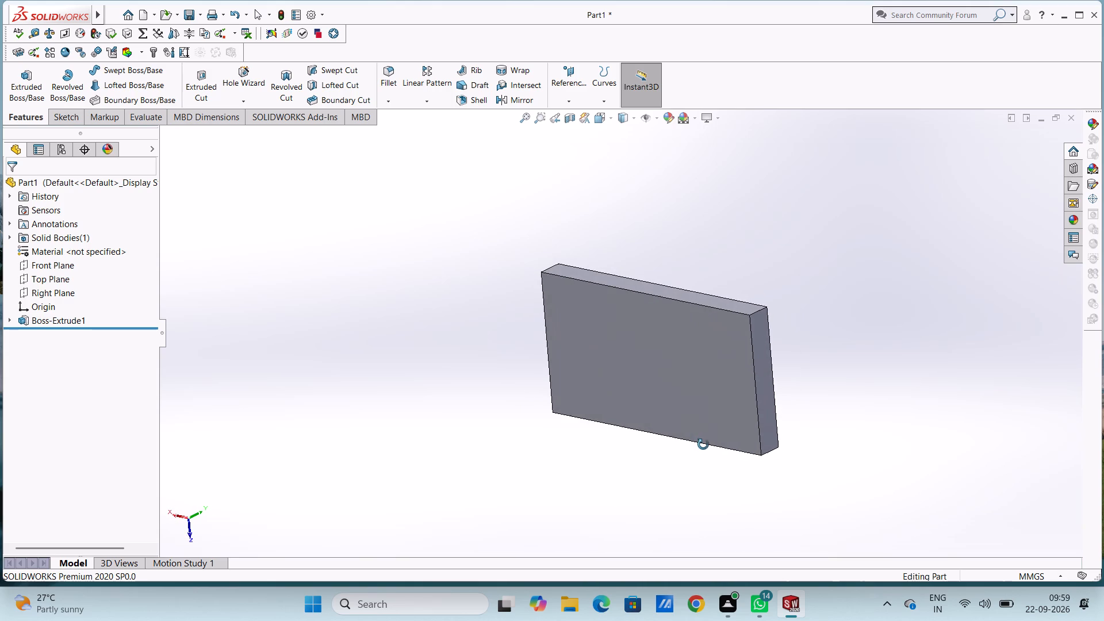
{"action": "middle_click_drag", "start_coordinate": [703, 444], "coordinate": [667, 463]}
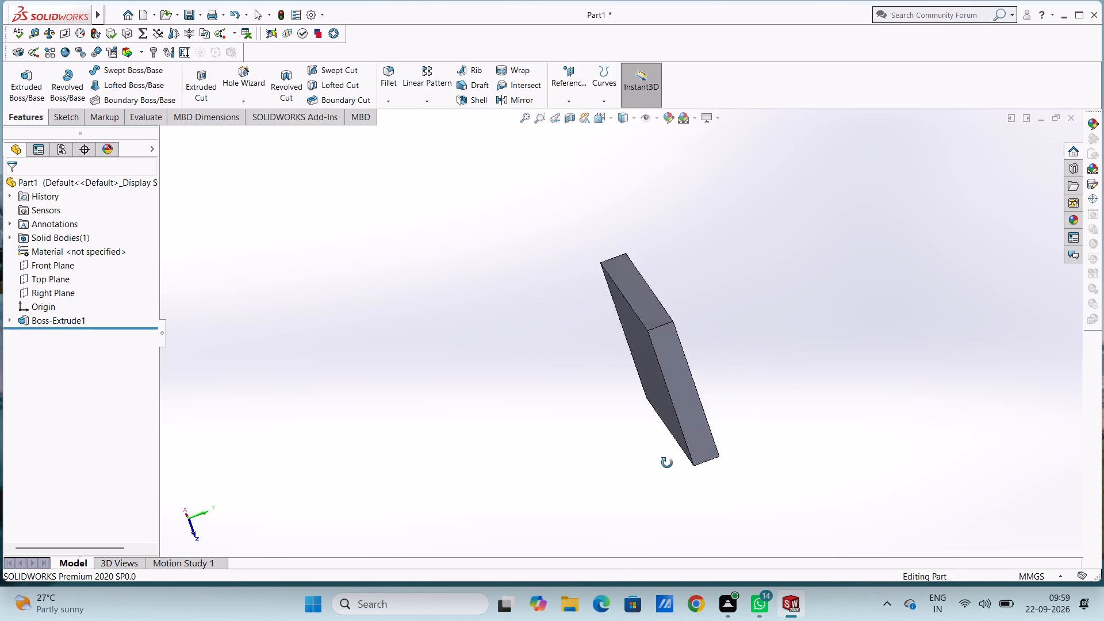
{"action": "middle_click_drag", "start_coordinate": [667, 463], "coordinate": [642, 477]}
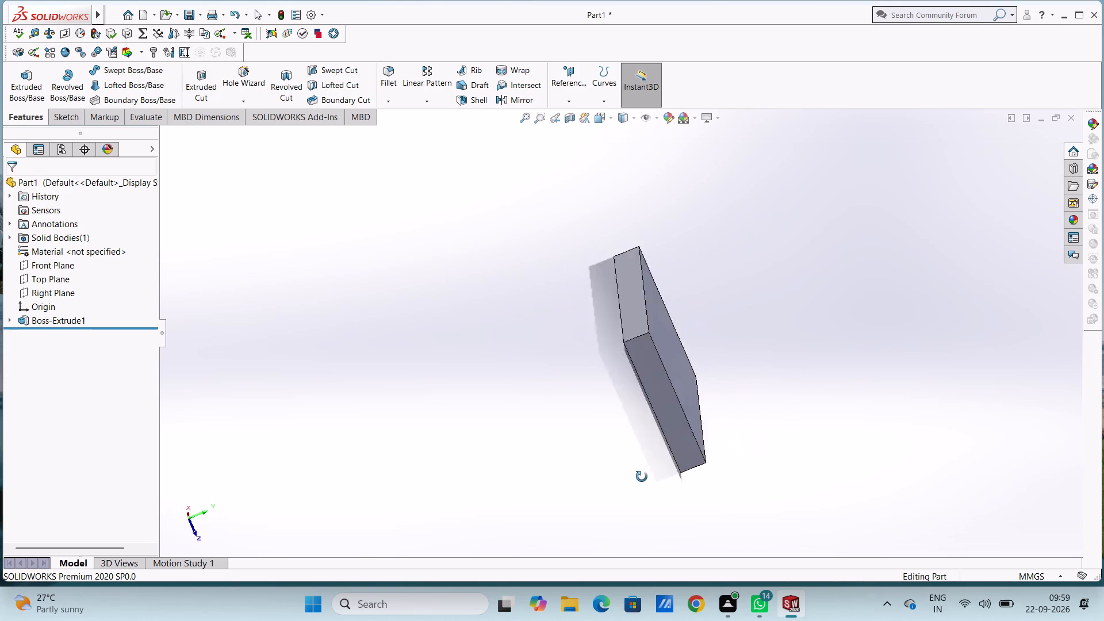
{"action": "middle_click_drag", "start_coordinate": [642, 477], "coordinate": [616, 483]}
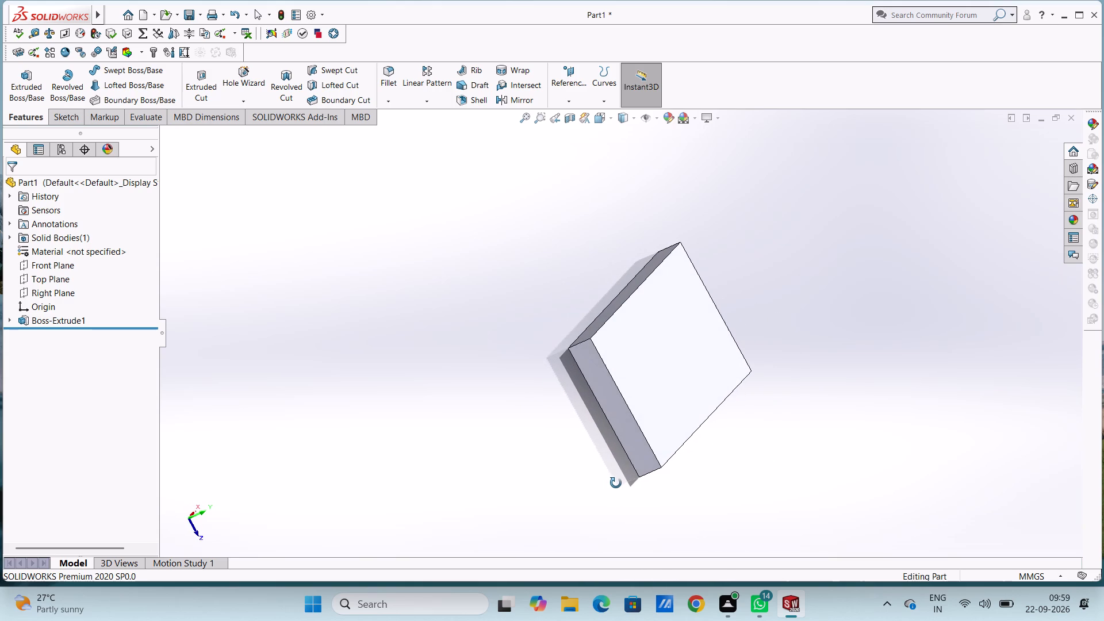
{"action": "middle_click_drag", "start_coordinate": [616, 483], "coordinate": [630, 482]}
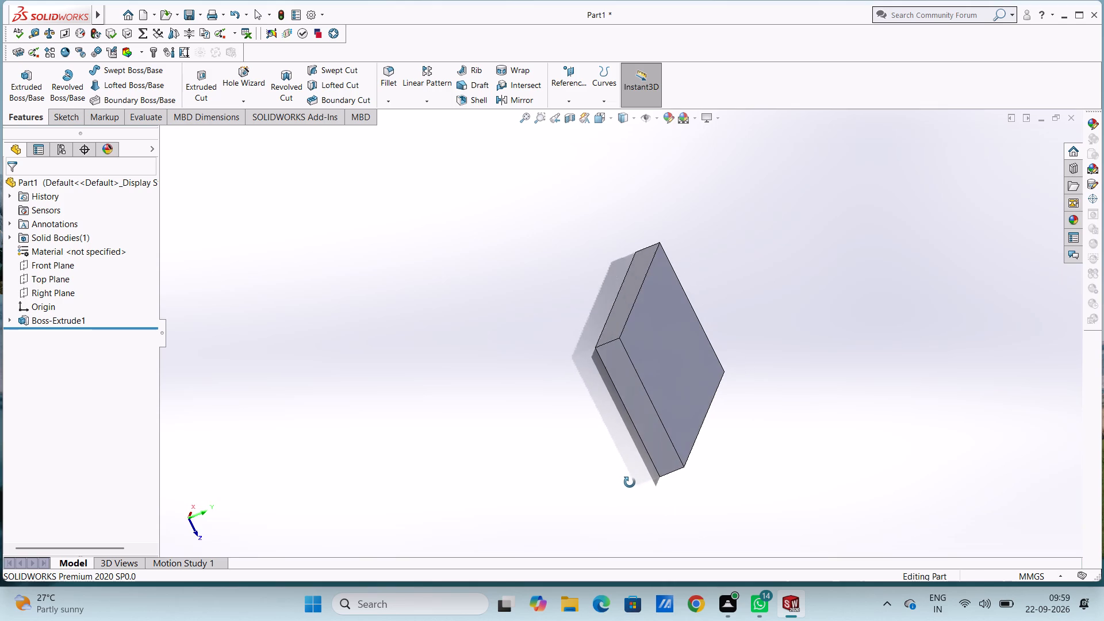
{"action": "middle_click_drag", "start_coordinate": [630, 482], "coordinate": [687, 485]}
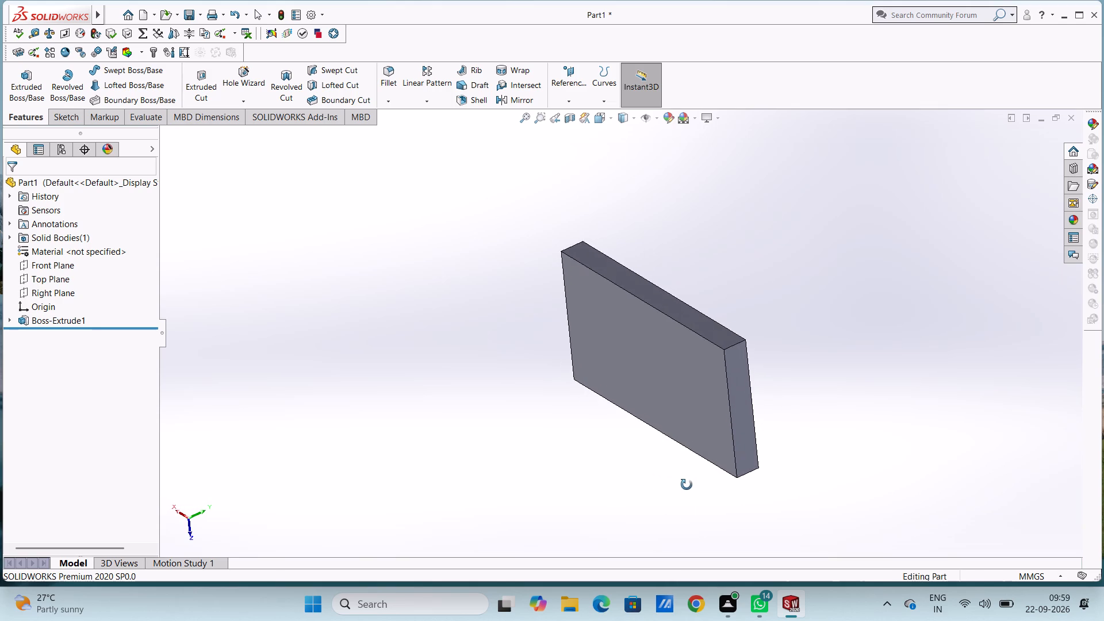
On the plate's top face, sketch a 65 mm vertical line running down the right edge from its upper corner.
{"action": "middle_click_drag", "start_coordinate": [687, 485], "coordinate": [676, 492]}
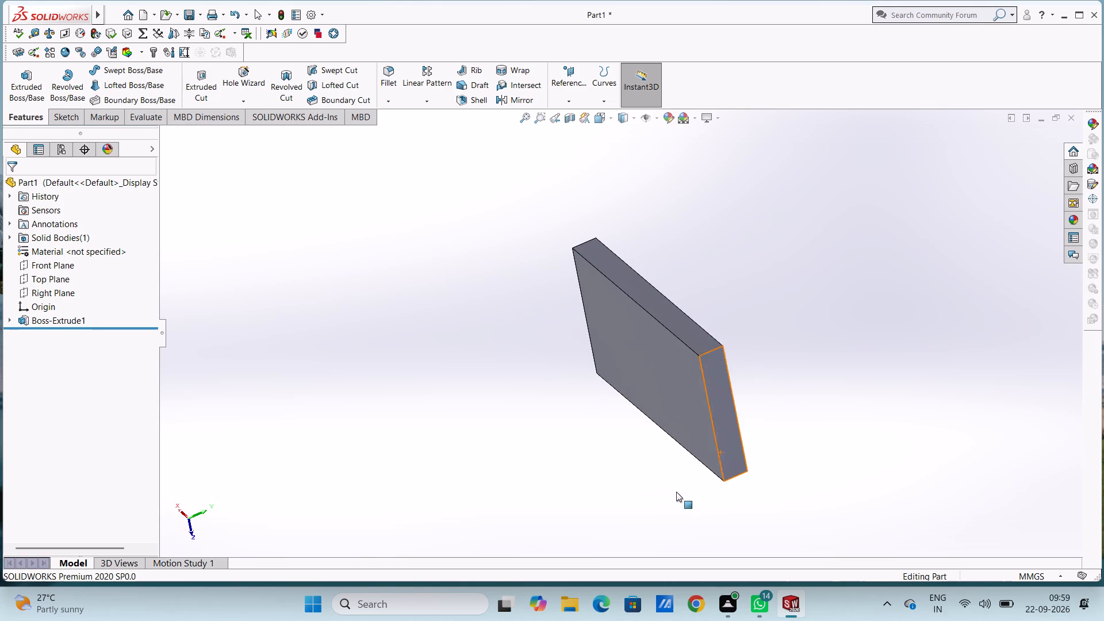
{"action": "key", "text": "ctrl+5"}
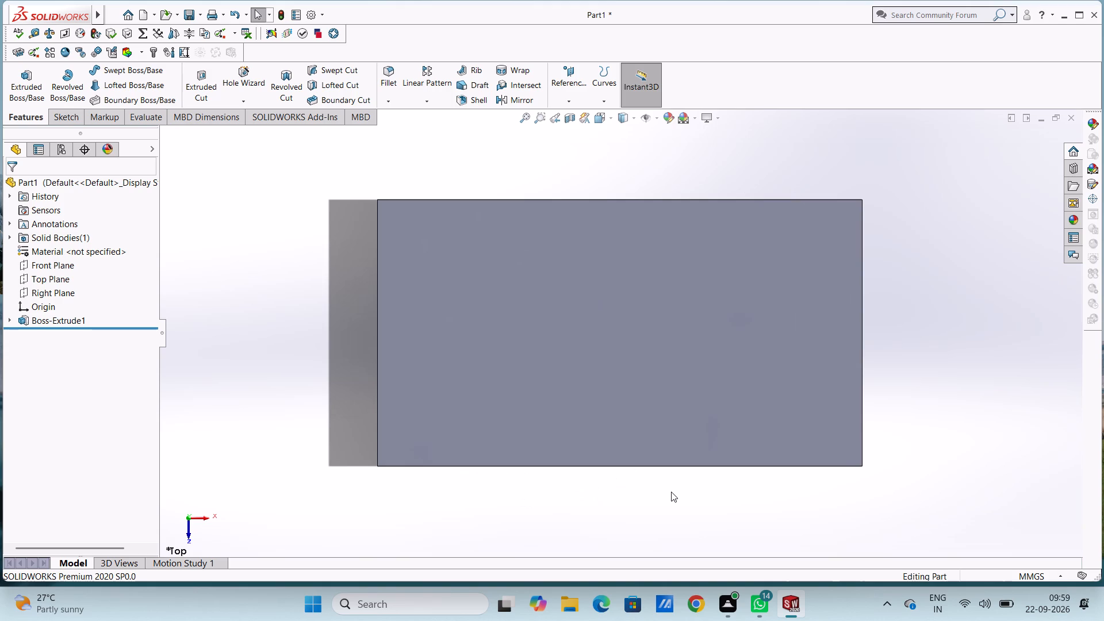
{"action": "left_click", "coordinate": [803, 279]}
{"action": "left_click", "coordinate": [852, 246]}
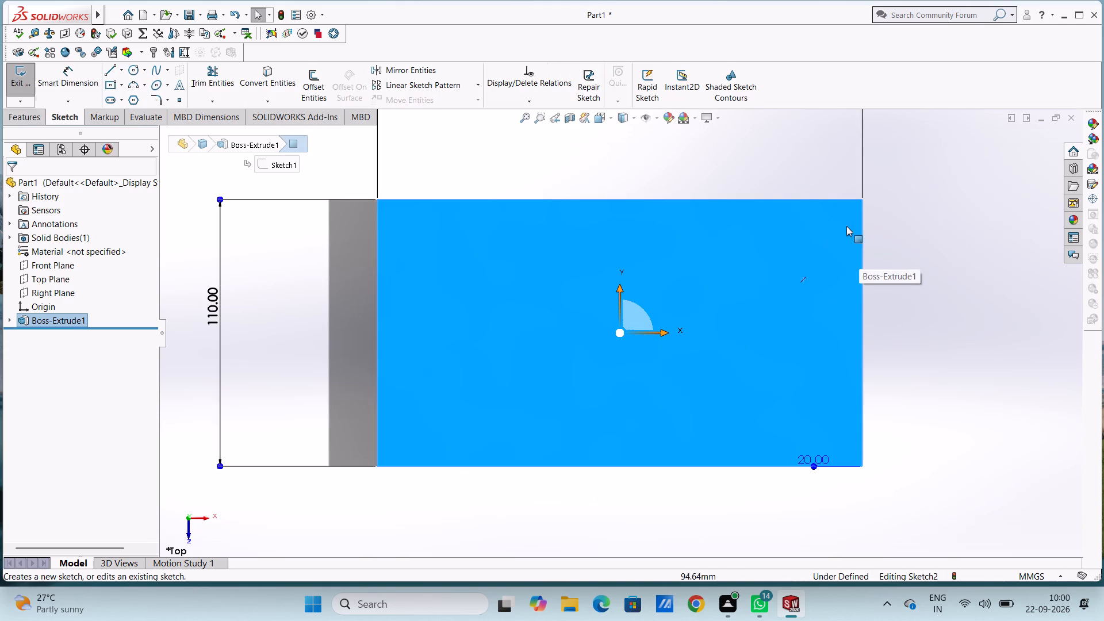
{"action": "left_click", "coordinate": [812, 174]}
{"action": "scroll", "coordinate": [915, 286], "scroll_direction": "up", "scroll_amount": 3}
{"action": "scroll", "coordinate": [860, 262], "scroll_direction": "down", "scroll_amount": 1}
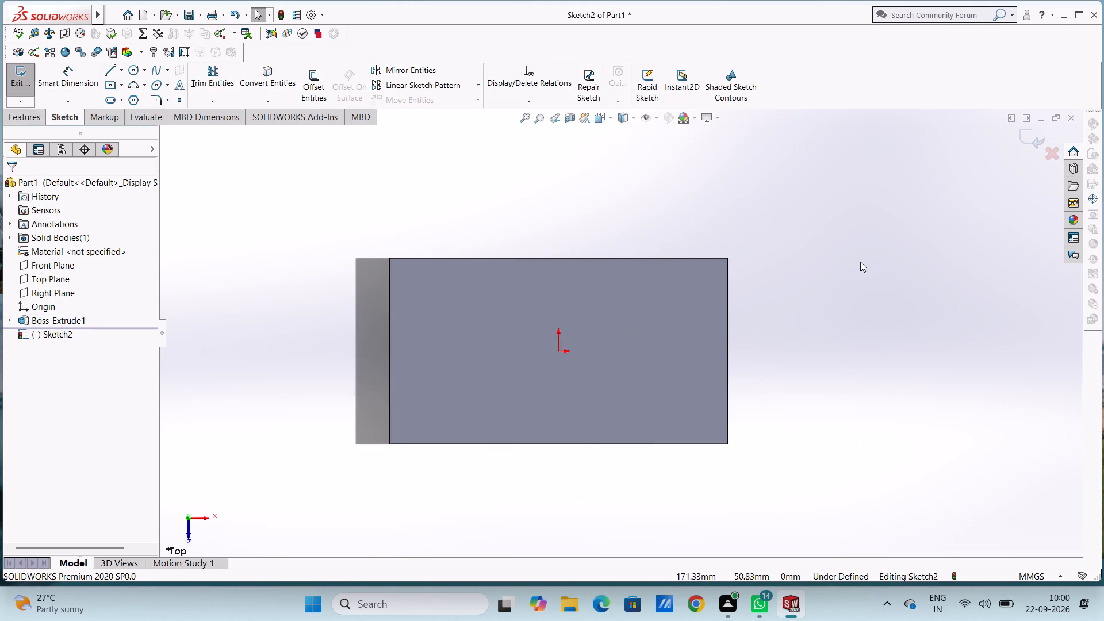
{"action": "scroll", "coordinate": [860, 262], "scroll_direction": "down", "scroll_amount": 1}
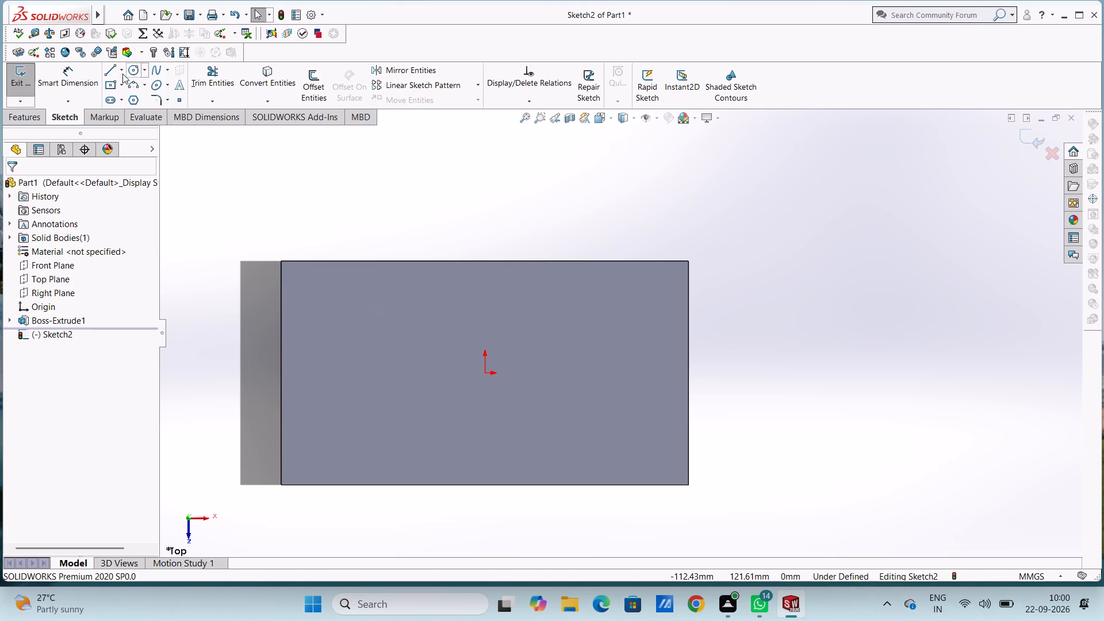
{"action": "left_click", "coordinate": [114, 71]}
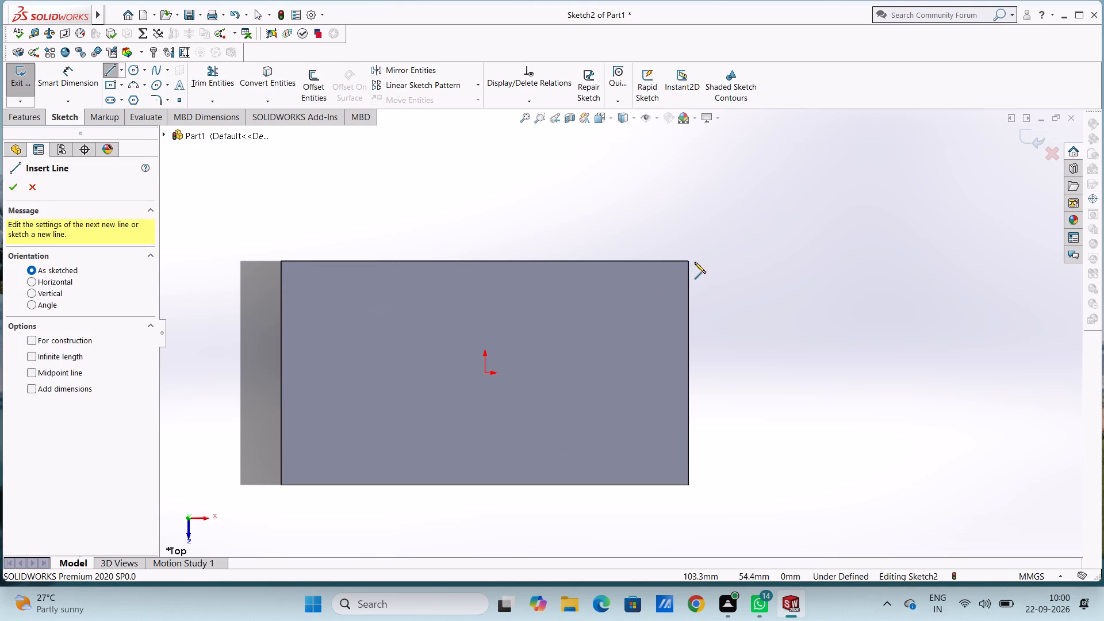
{"action": "left_click", "coordinate": [689, 260]}
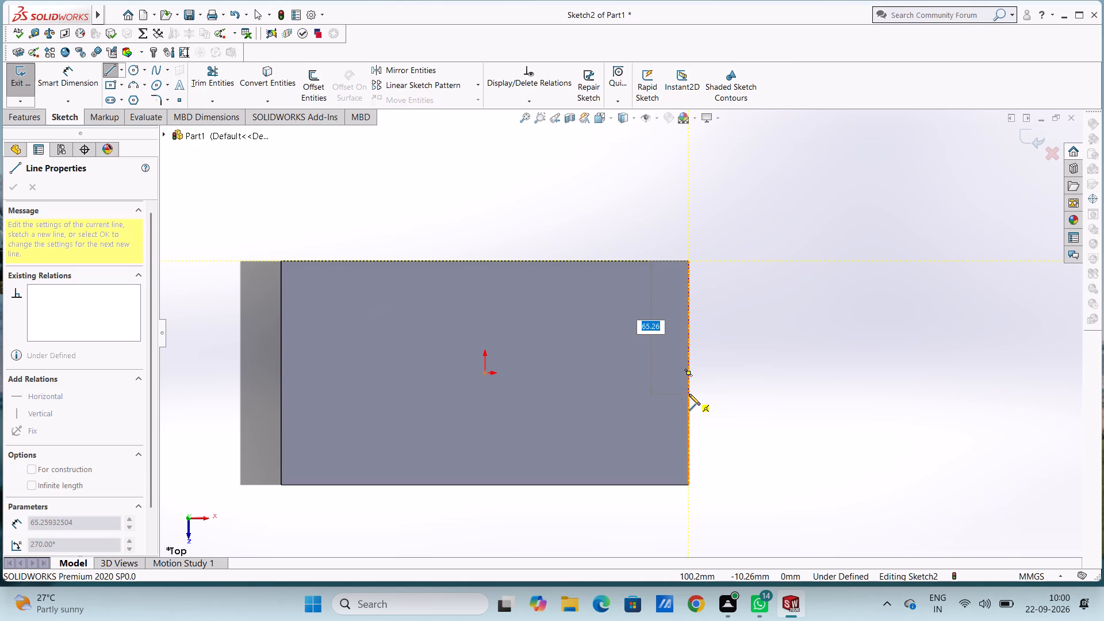
{"action": "type", "text": "65"}
{"action": "key", "text": "Return"}
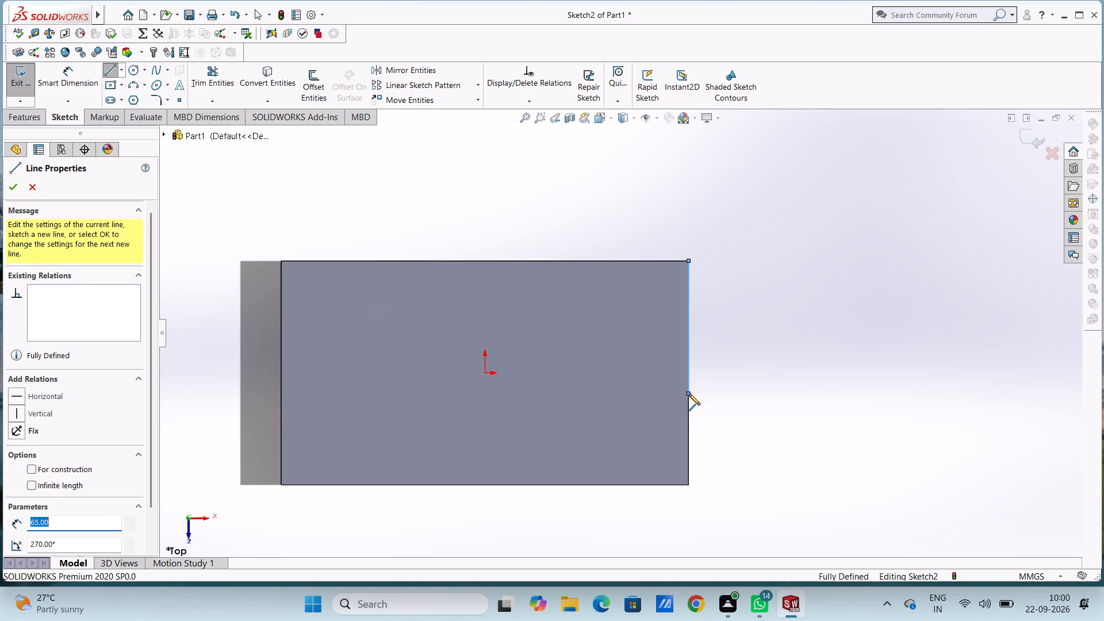
{"action": "key", "text": "Escape"}
{"action": "key", "text": "Escape"}
Sketch two concentric circles of radius 17 mm and 40 mm beyond the plate's right edge, centred at about X 240, Y 81 mm.
{"action": "scroll", "coordinate": [843, 386], "scroll_direction": "up", "scroll_amount": 4}
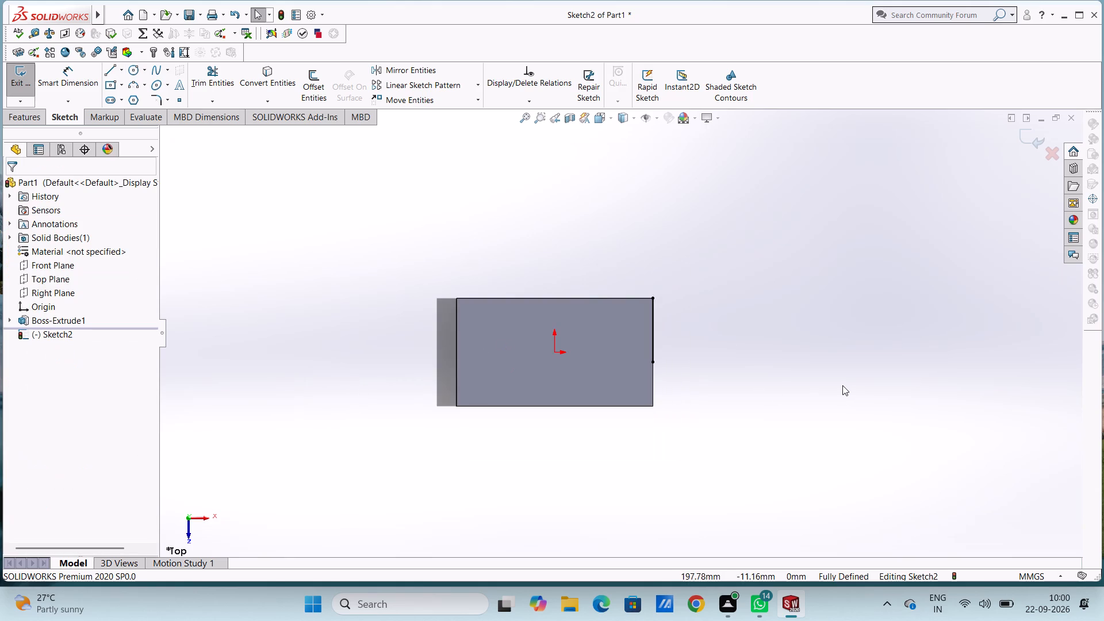
{"action": "scroll", "coordinate": [709, 320], "scroll_direction": "down", "scroll_amount": 3}
{"action": "scroll", "coordinate": [680, 389], "scroll_direction": "up", "scroll_amount": 1}
{"action": "scroll", "coordinate": [664, 390], "scroll_direction": "down", "scroll_amount": 1}
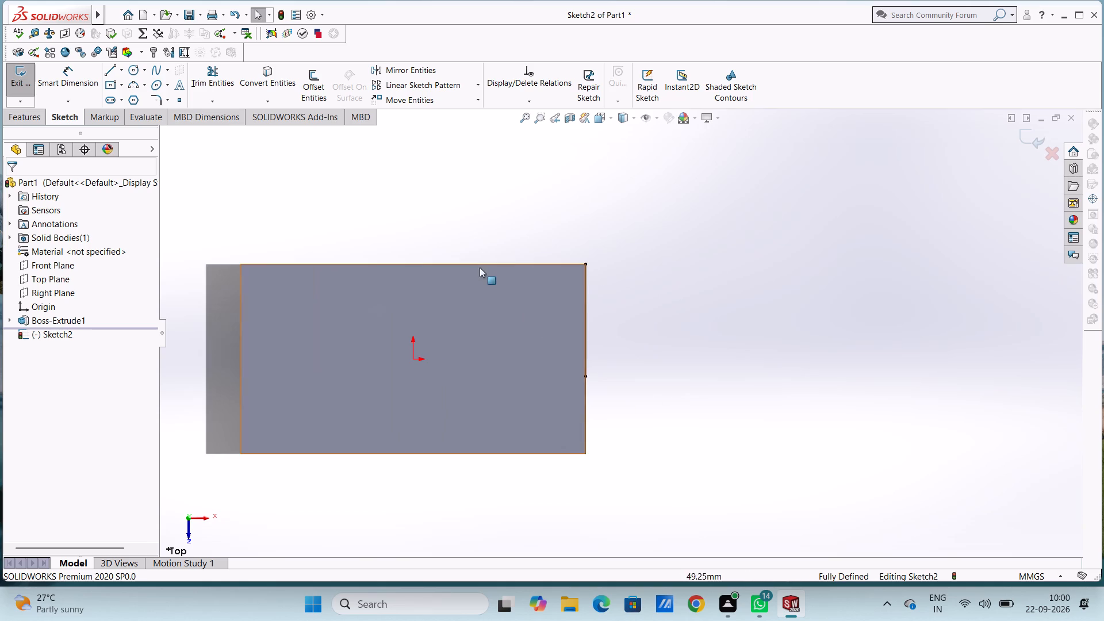
{"action": "left_click", "coordinate": [131, 71]}
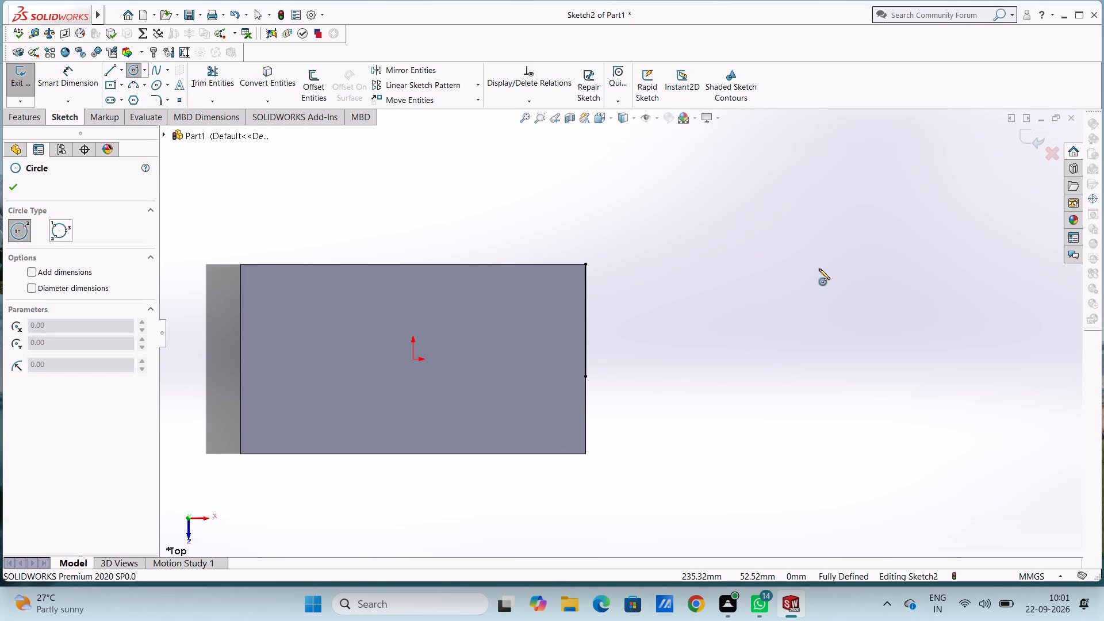
{"action": "left_click", "coordinate": [827, 219]}
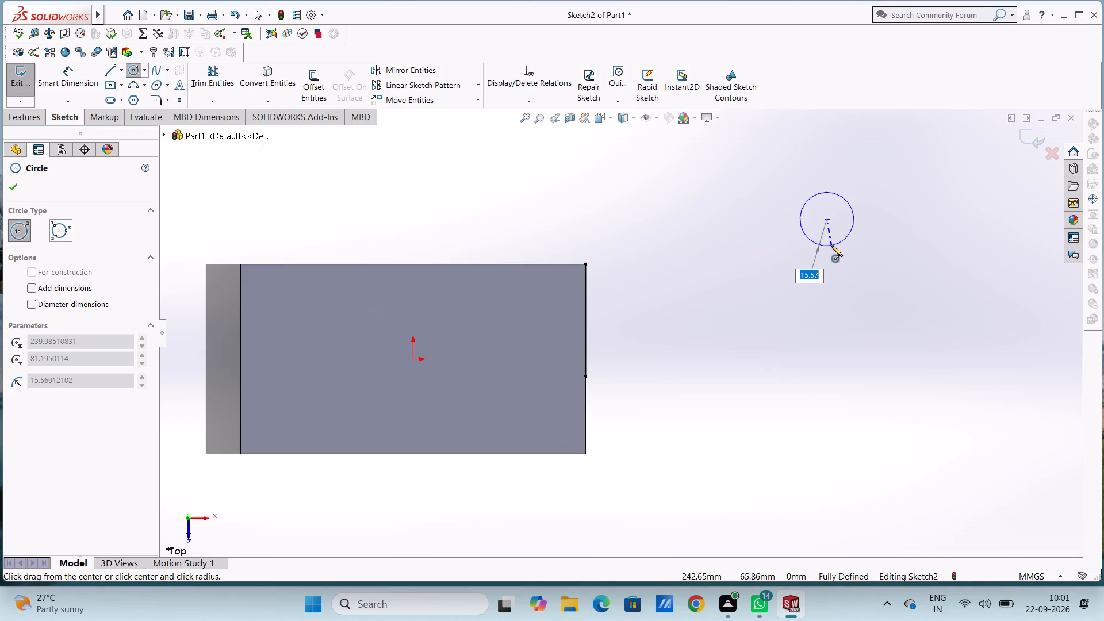
{"action": "type", "text": "17"}
{"action": "key", "text": "Return"}
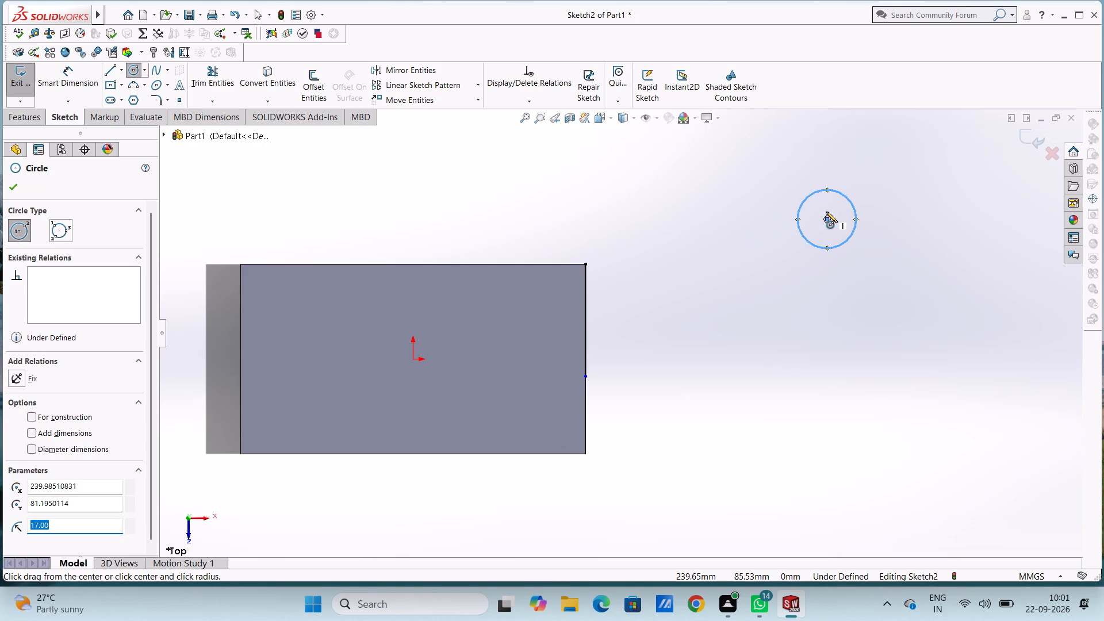
{"action": "left_click", "coordinate": [826, 218]}
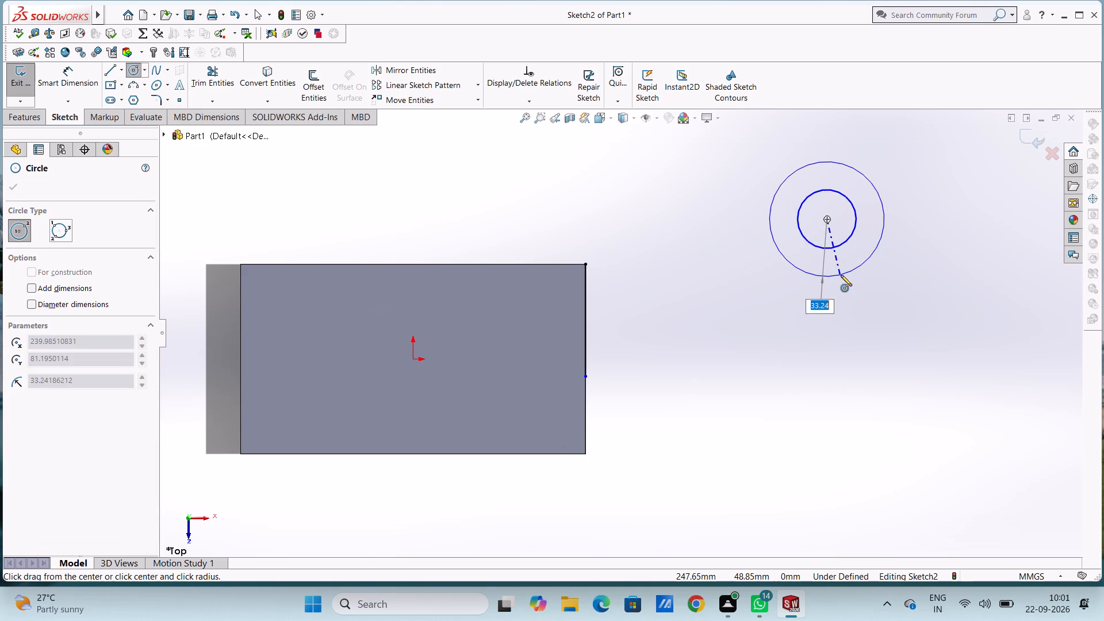
{"action": "type", "text": "40"}
{"action": "key", "text": "Return"}
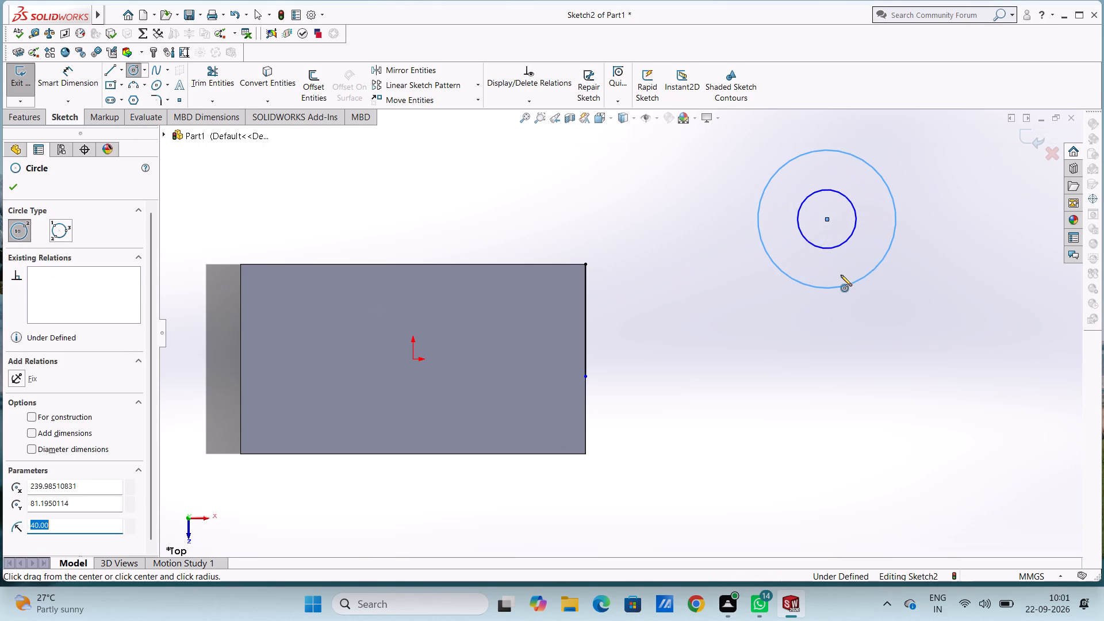
Sketch a second concentric pair, radius 17 mm and 40 mm, vertically below the first pair, centred at about Y -12 mm.
{"action": "left_click", "coordinate": [828, 380]}
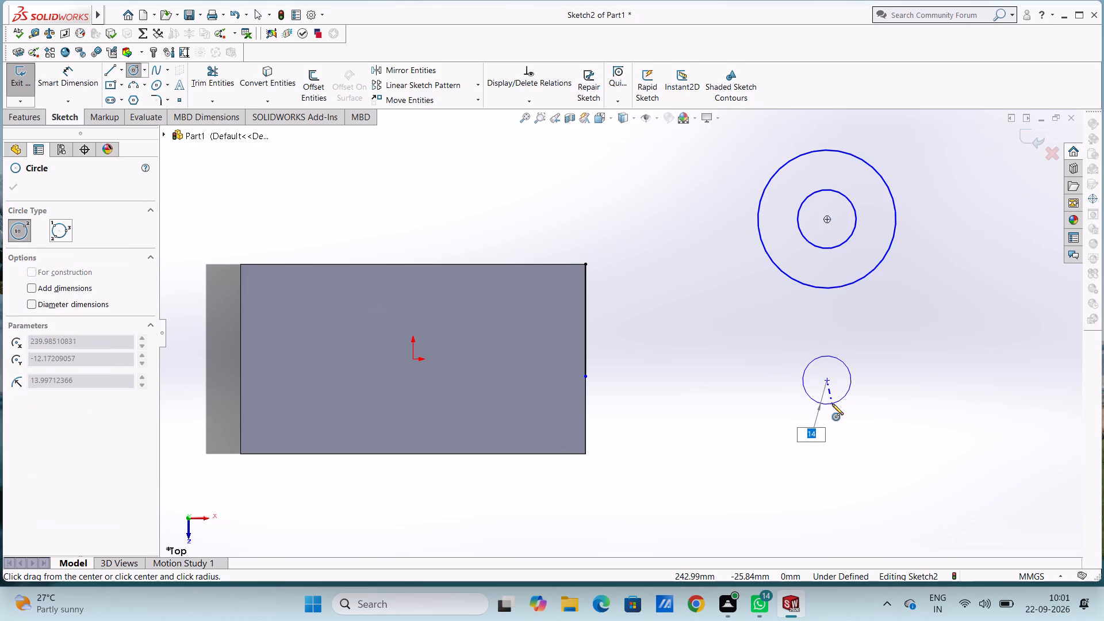
{"action": "type", "text": "17"}
{"action": "key", "text": "Return"}
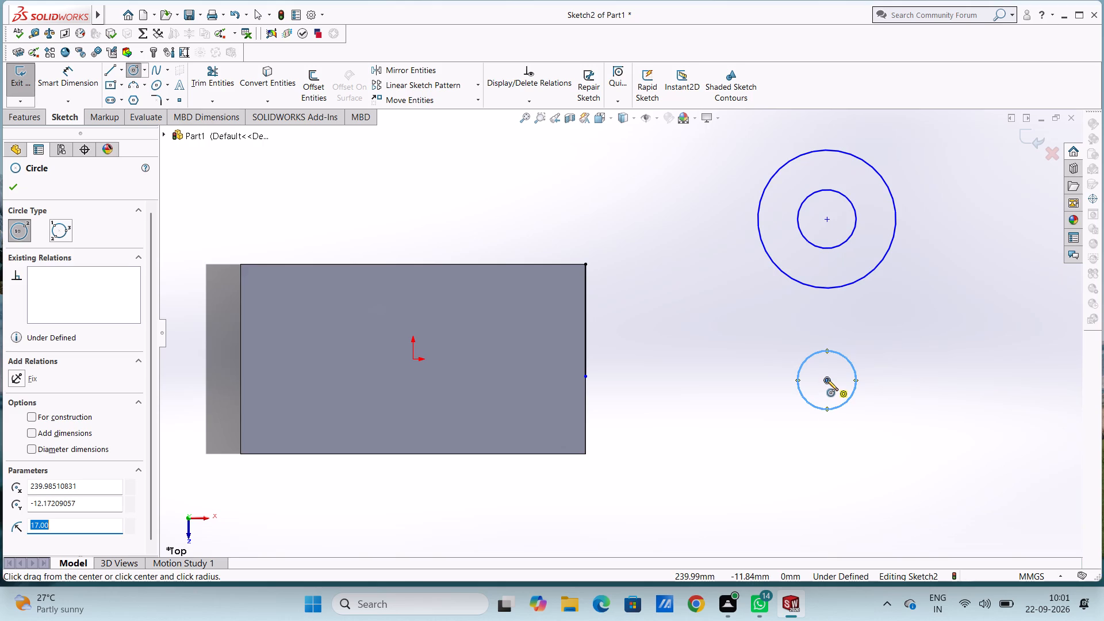
{"action": "left_click", "coordinate": [827, 379]}
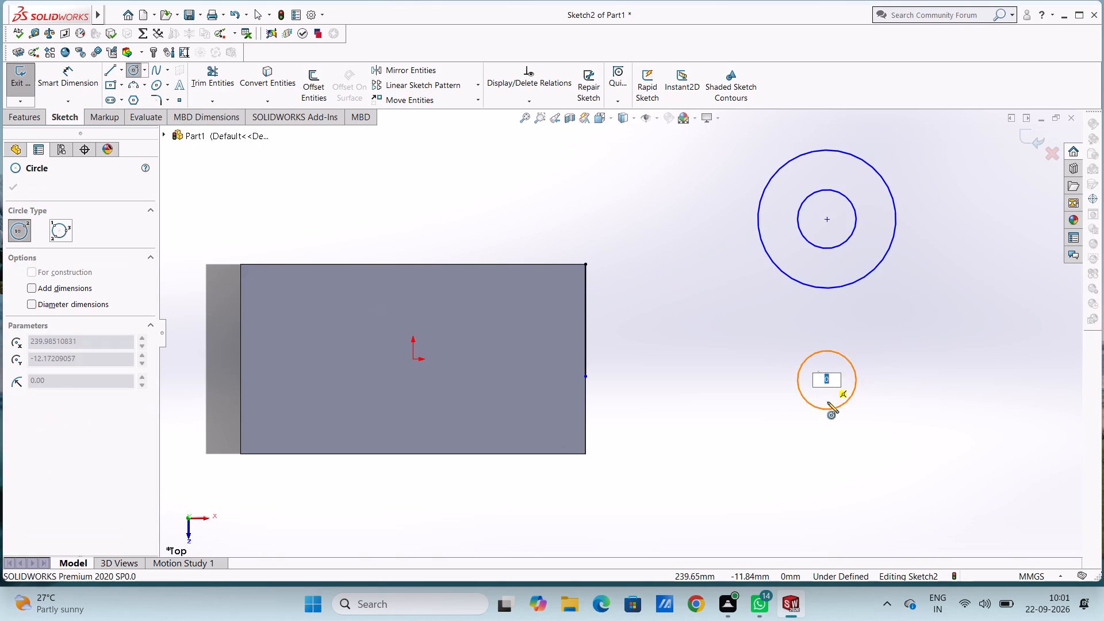
{"action": "type", "text": "40"}
{"action": "key", "text": "Return"}
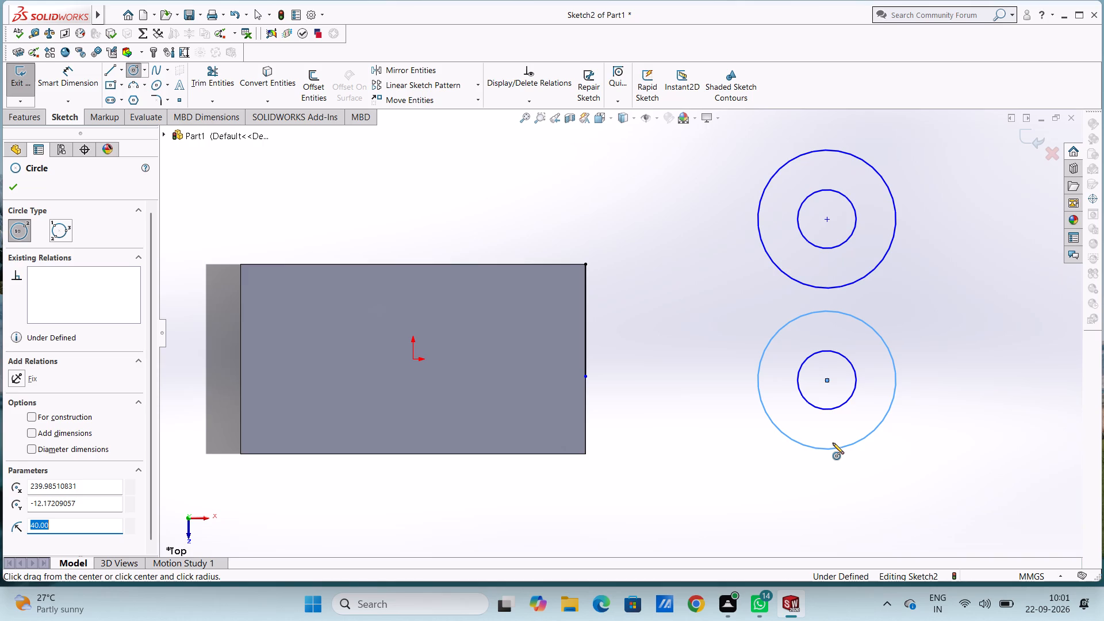
{"action": "key", "text": "Escape"}
{"action": "key", "text": "Escape"}
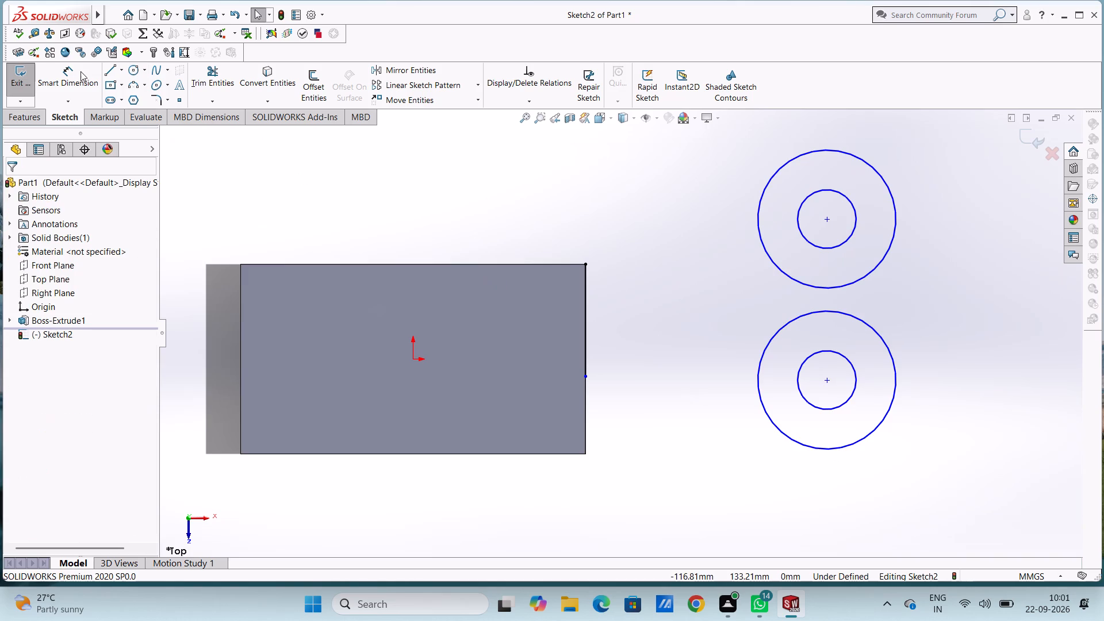
Add diameter dimensions to the upper circle pair: 80 mm on the outer circle and 34 mm on the inner.
{"action": "left_click", "coordinate": [74, 73]}
{"action": "left_click", "coordinate": [760, 232]}
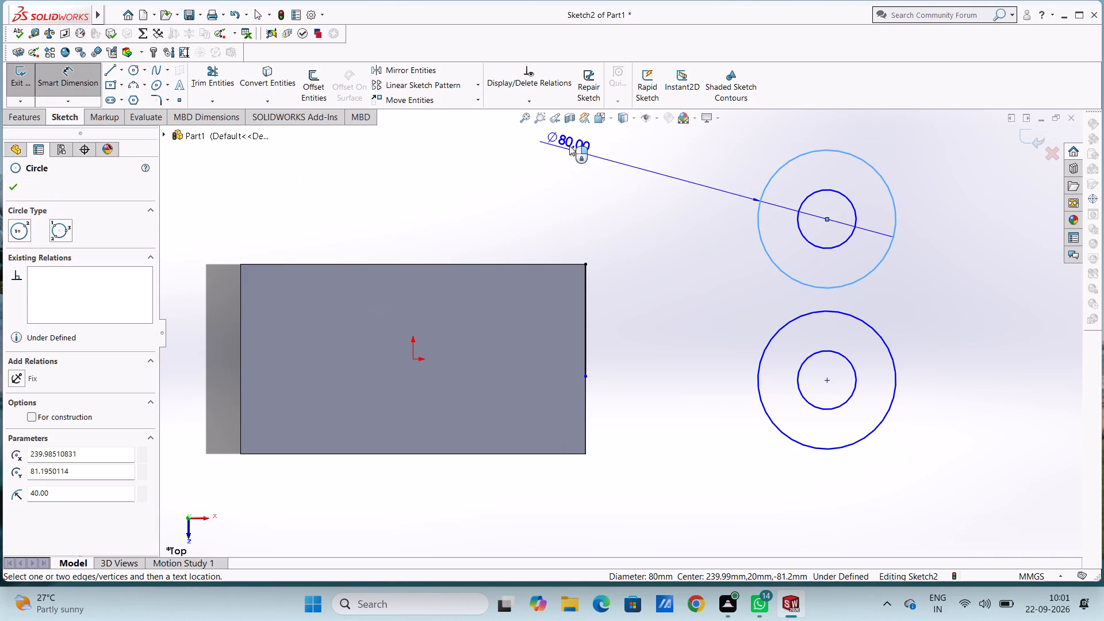
{"action": "left_click", "coordinate": [633, 152]}
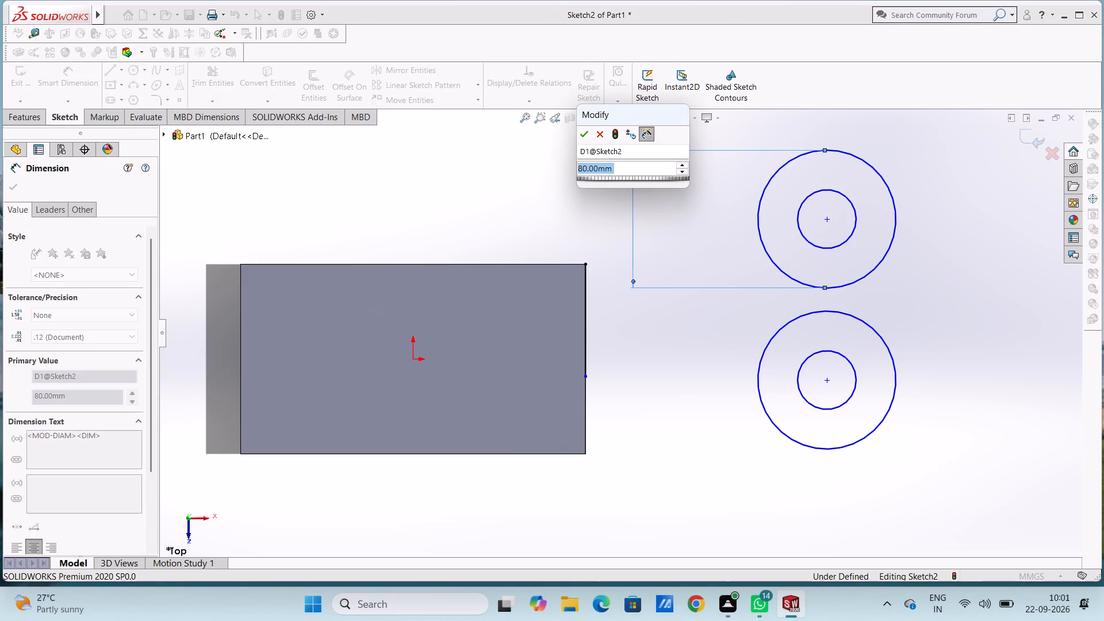
{"action": "left_click", "coordinate": [584, 132]}
{"action": "left_click", "coordinate": [550, 164]}
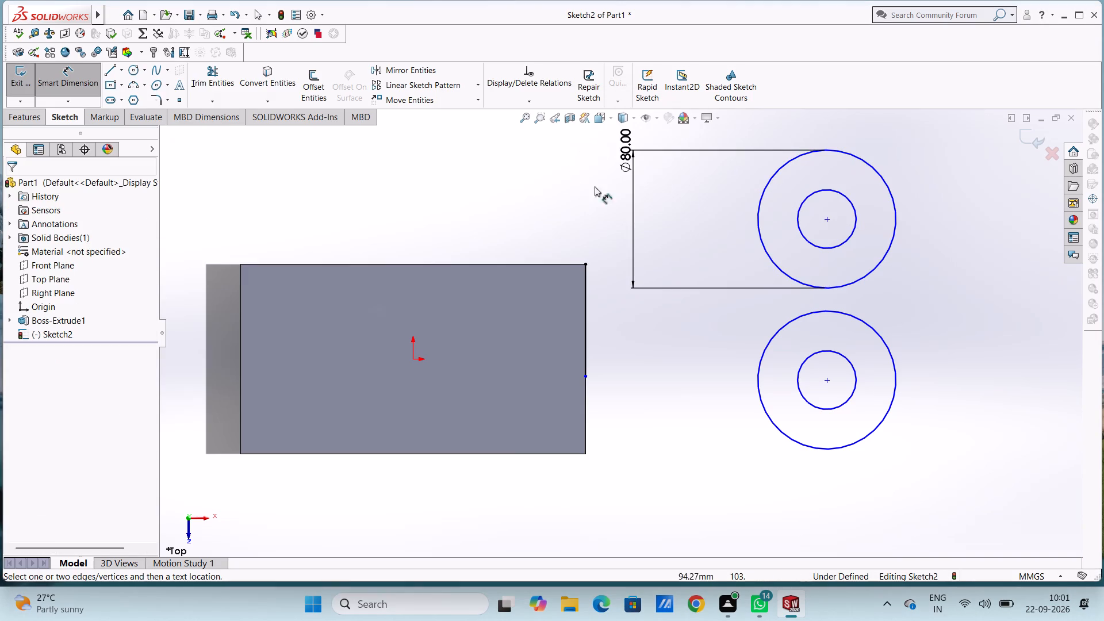
{"action": "left_click", "coordinate": [797, 210]}
{"action": "left_click", "coordinate": [527, 168]}
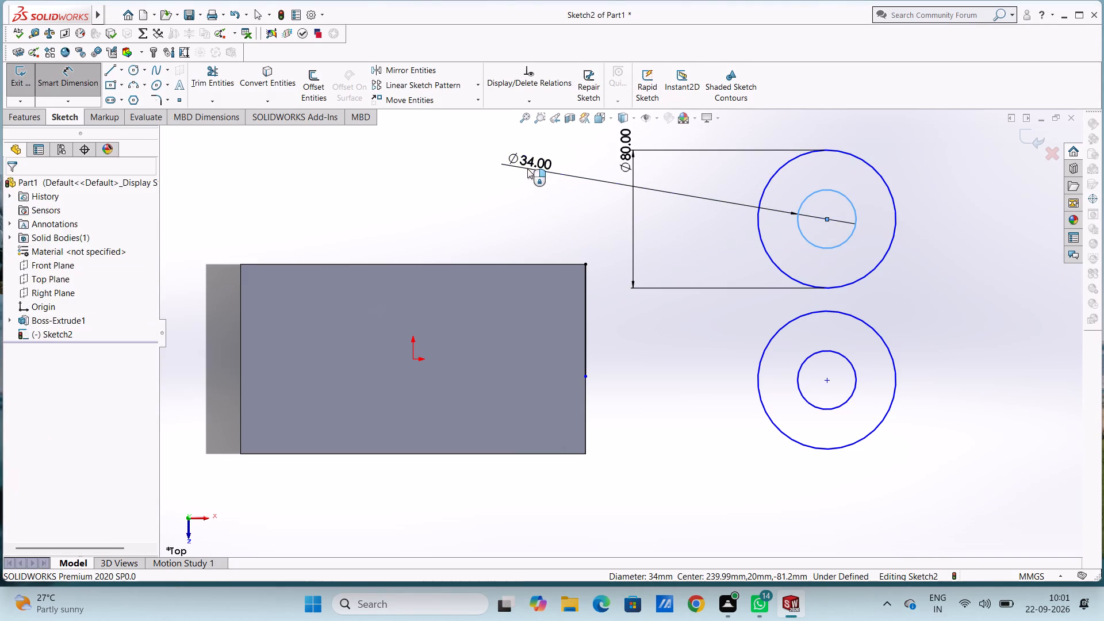
{"action": "left_click", "coordinate": [477, 148]}
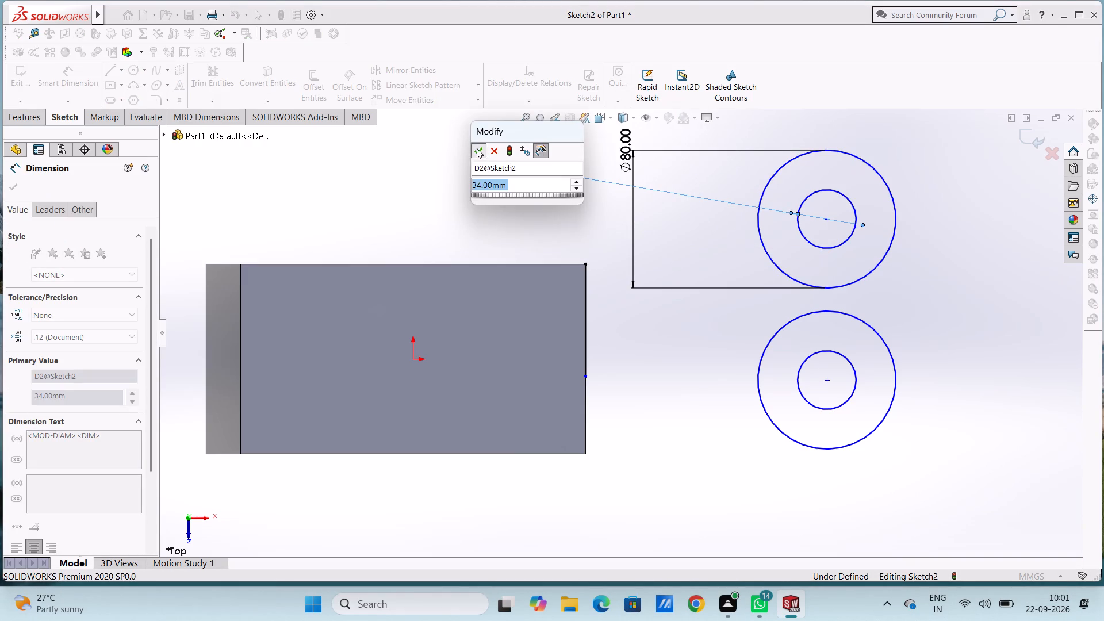
{"action": "left_click", "coordinate": [431, 175]}
Add diameter dimensions to the lower circle pair: 80 mm on the outer circle and 34 mm on the inner.
{"action": "left_click", "coordinate": [776, 329]}
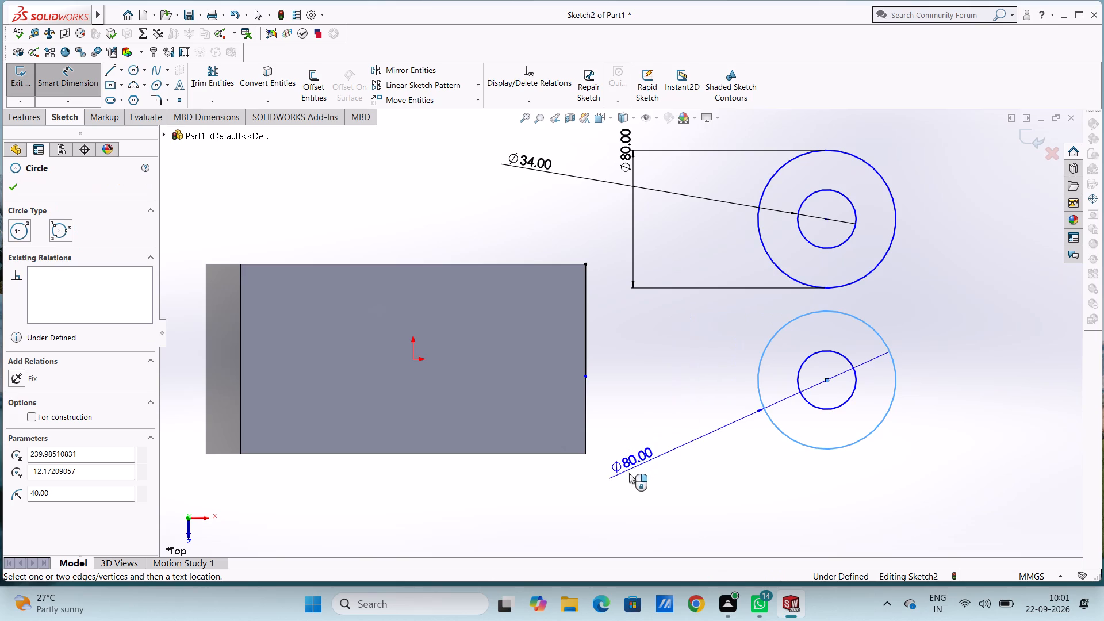
{"action": "left_click", "coordinate": [618, 498]}
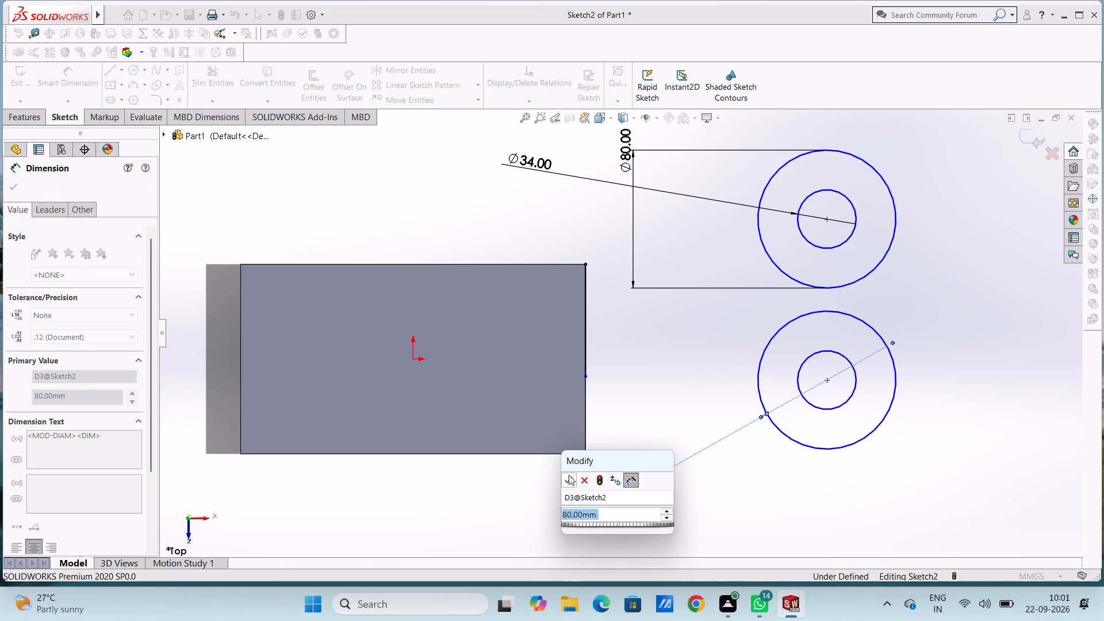
{"action": "left_click", "coordinate": [568, 474]}
{"action": "left_click", "coordinate": [539, 472]}
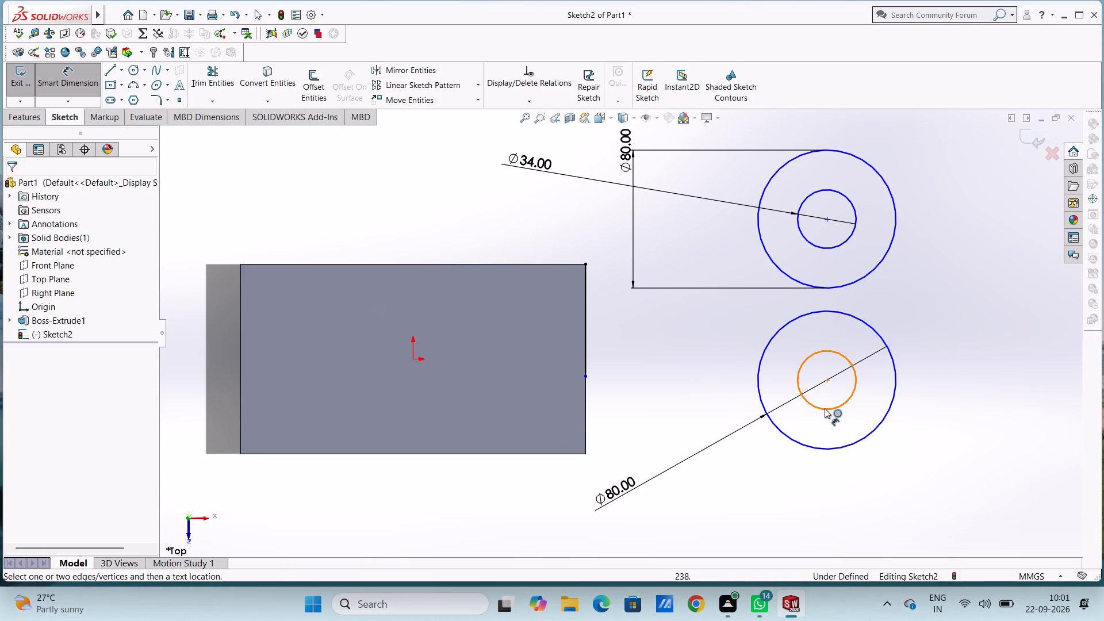
{"action": "left_click", "coordinate": [825, 408]}
{"action": "left_click", "coordinate": [967, 491]}
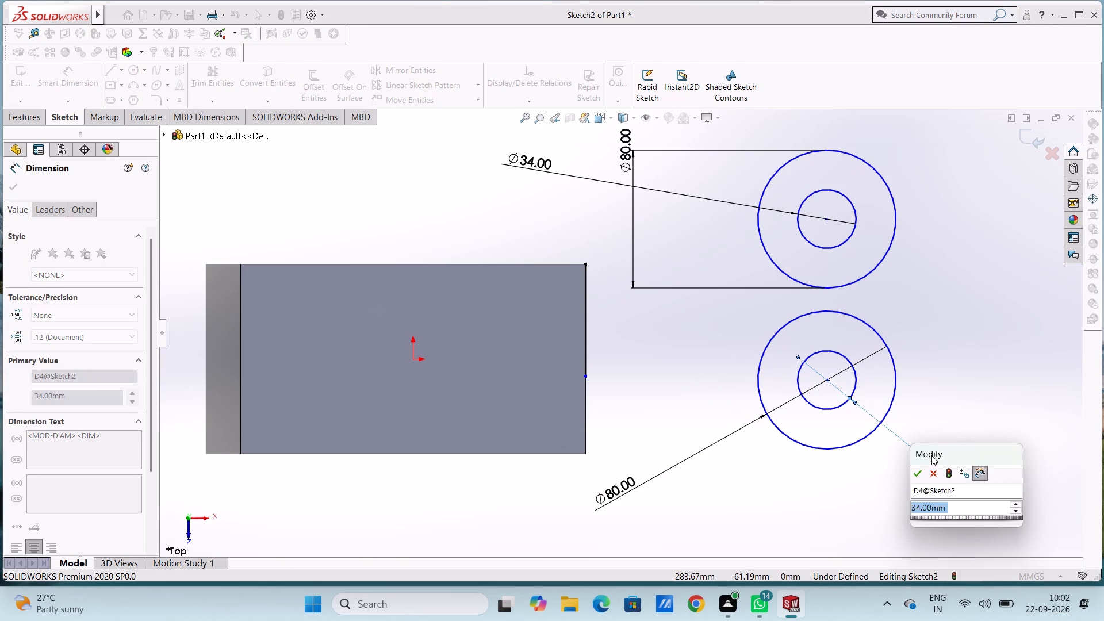
{"action": "left_click", "coordinate": [919, 470]}
{"action": "left_click", "coordinate": [874, 480]}
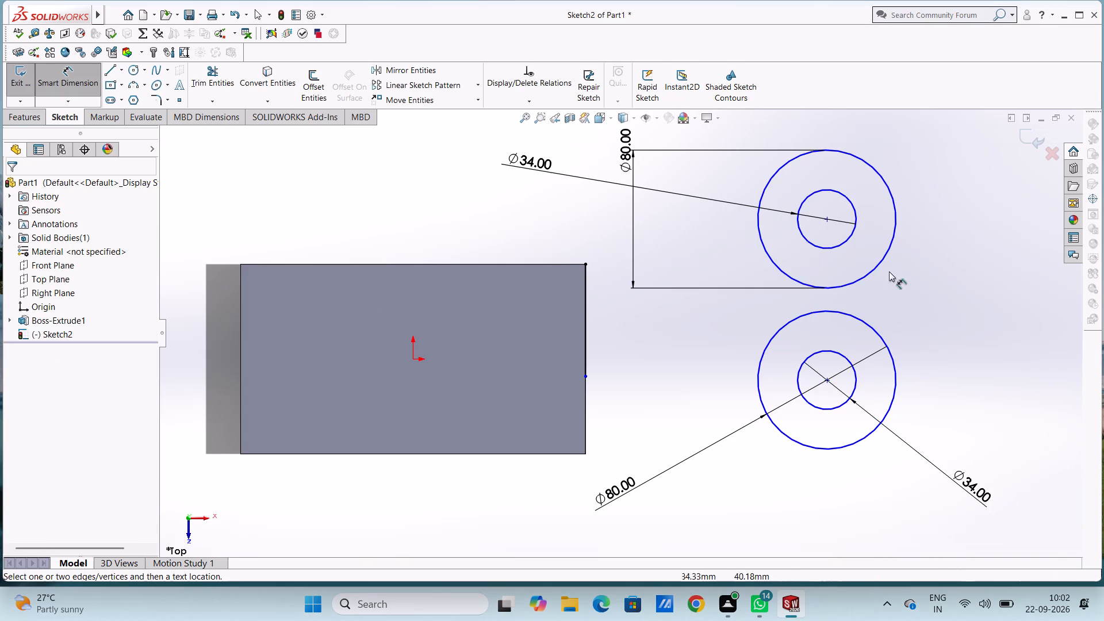
Dimension the vertical distance between the centres of the two circle pairs as 135 mm.
{"action": "left_click", "coordinate": [825, 219]}
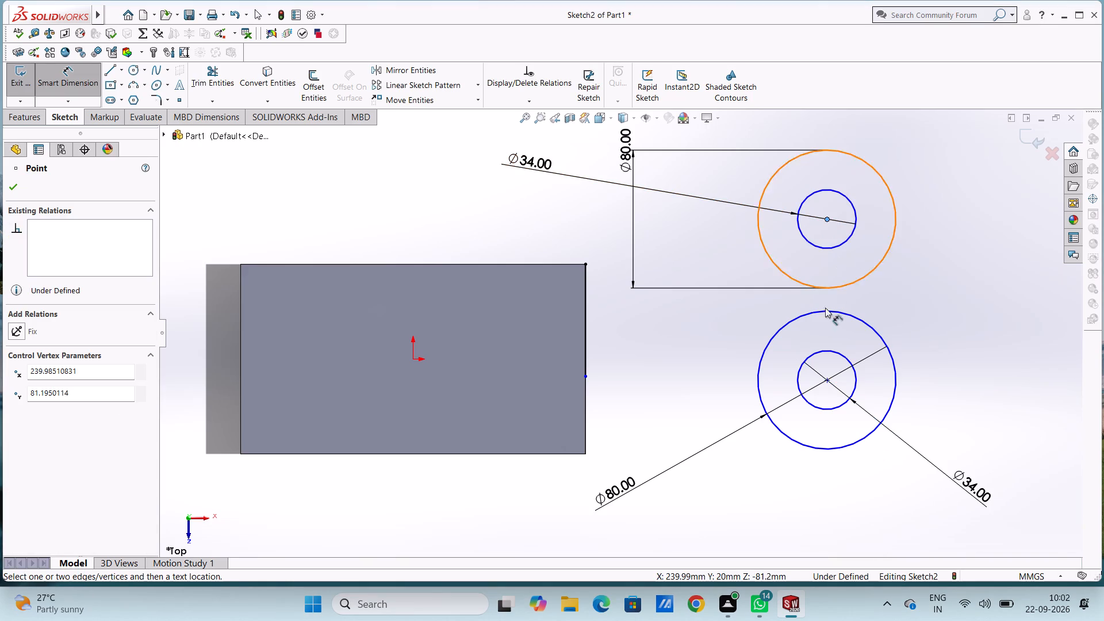
{"action": "left_click", "coordinate": [829, 379]}
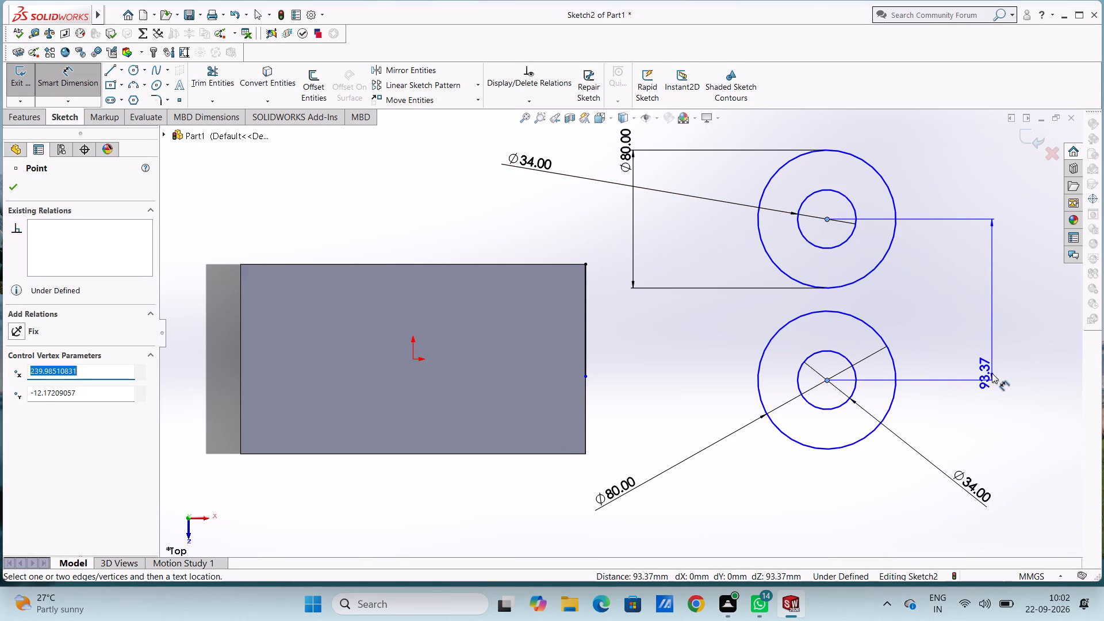
{"action": "left_click", "coordinate": [992, 373]}
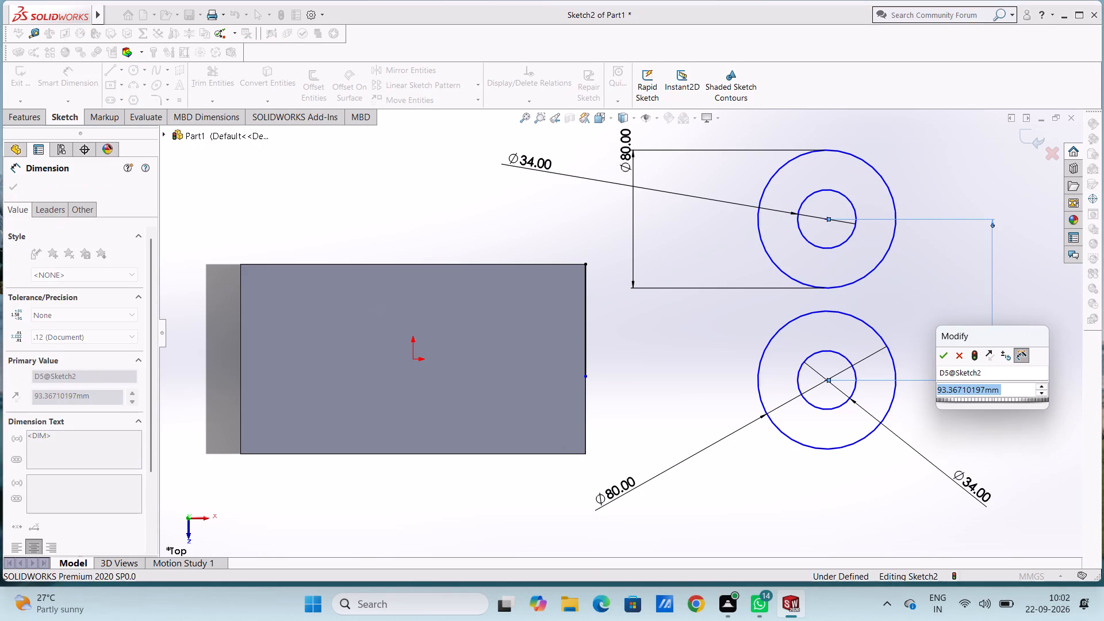
{"action": "type", "text": "135"}
{"action": "key", "text": "Return"}
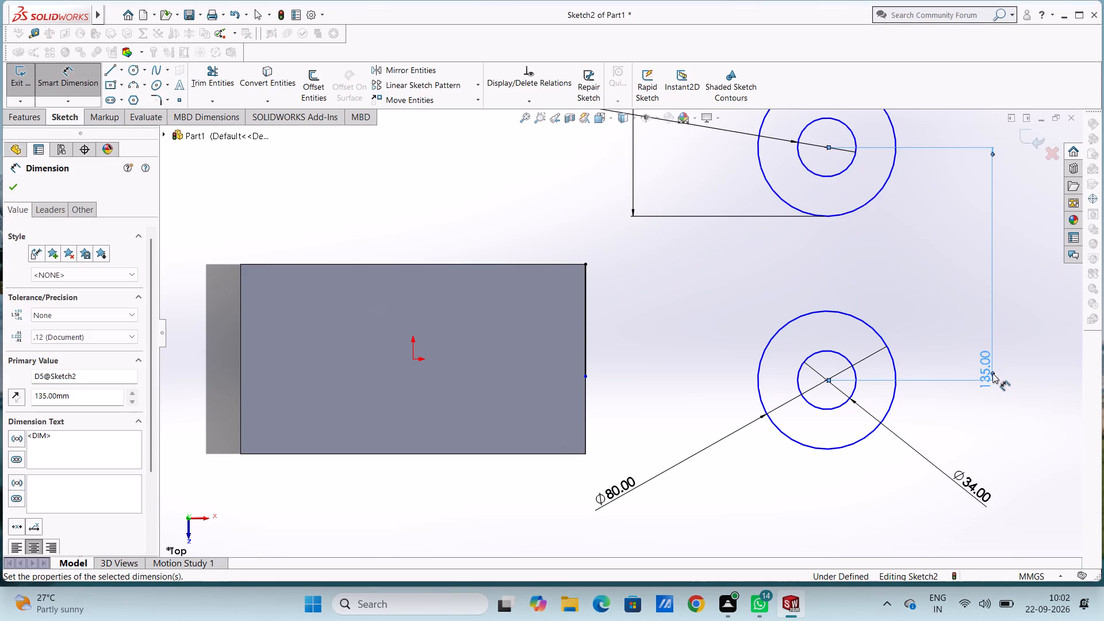
{"action": "left_click", "coordinate": [946, 302]}
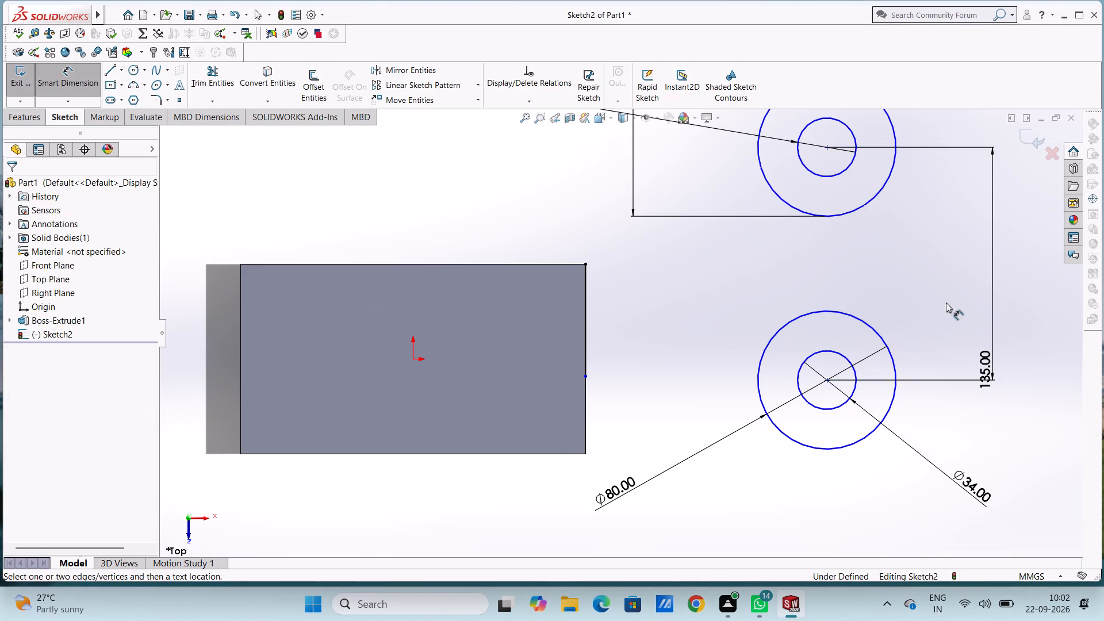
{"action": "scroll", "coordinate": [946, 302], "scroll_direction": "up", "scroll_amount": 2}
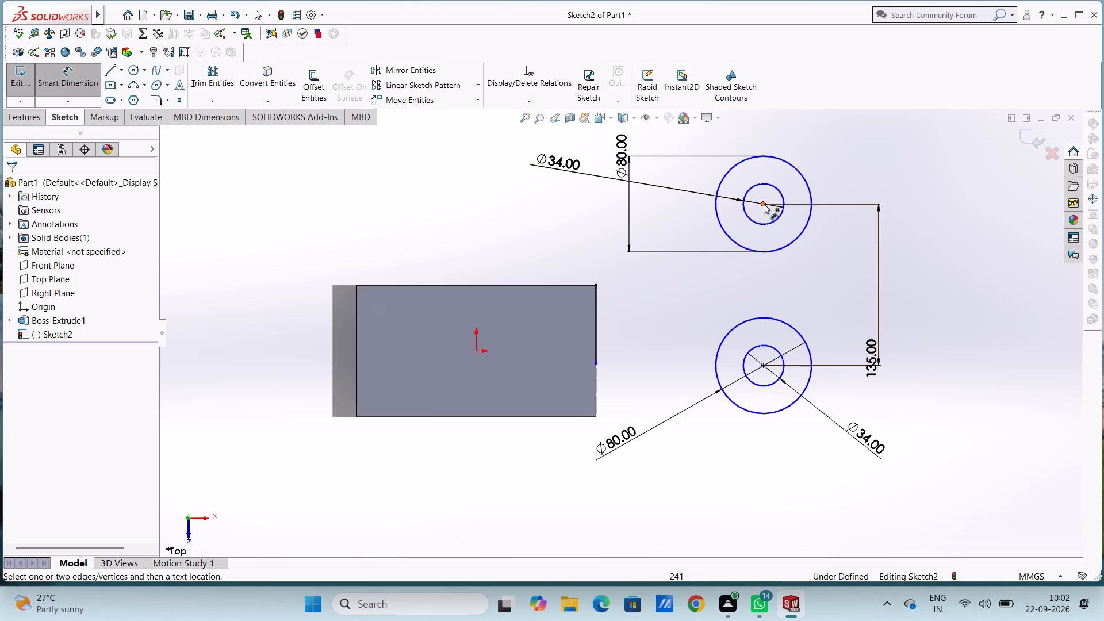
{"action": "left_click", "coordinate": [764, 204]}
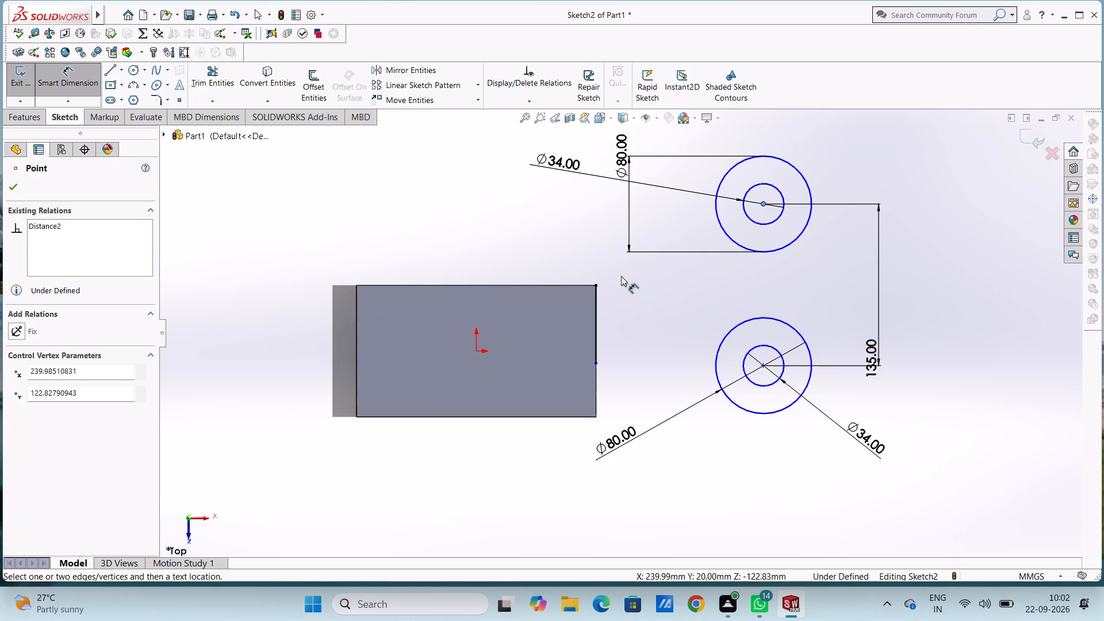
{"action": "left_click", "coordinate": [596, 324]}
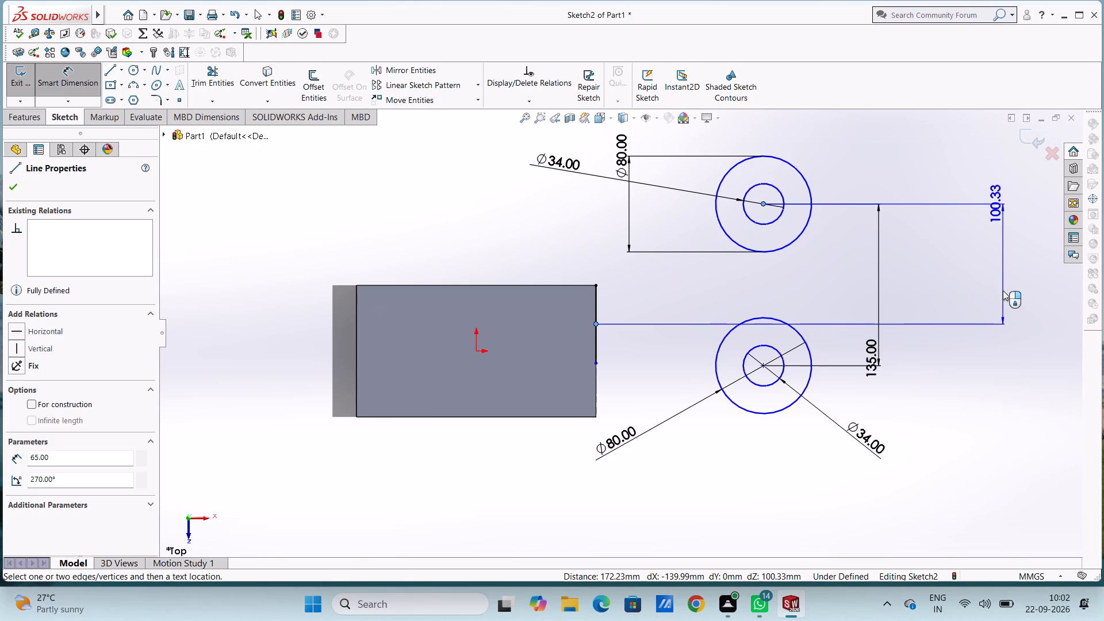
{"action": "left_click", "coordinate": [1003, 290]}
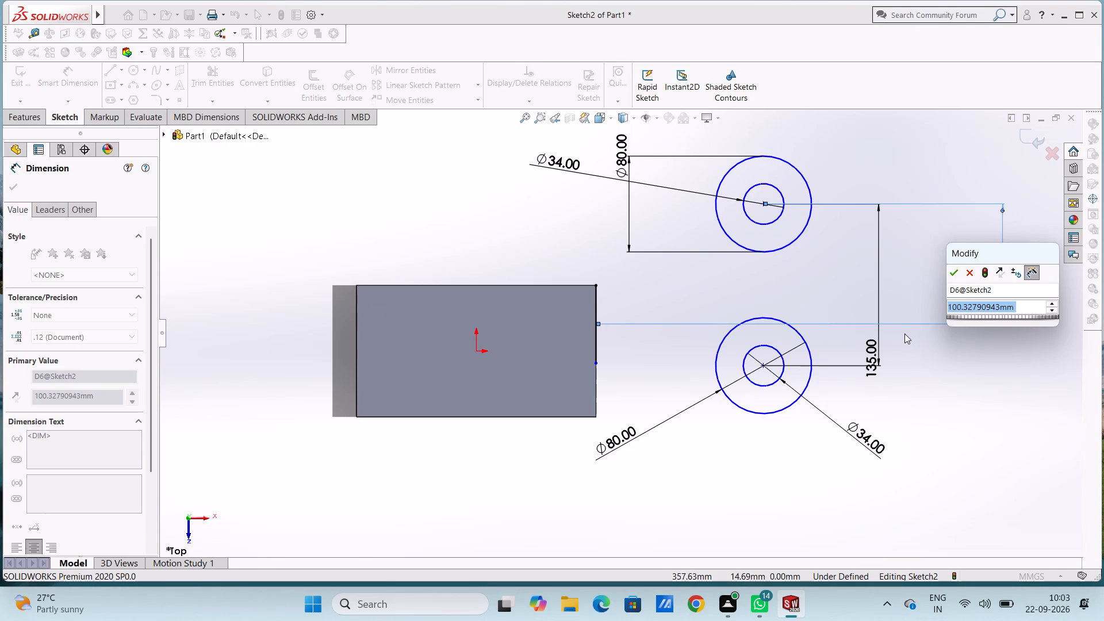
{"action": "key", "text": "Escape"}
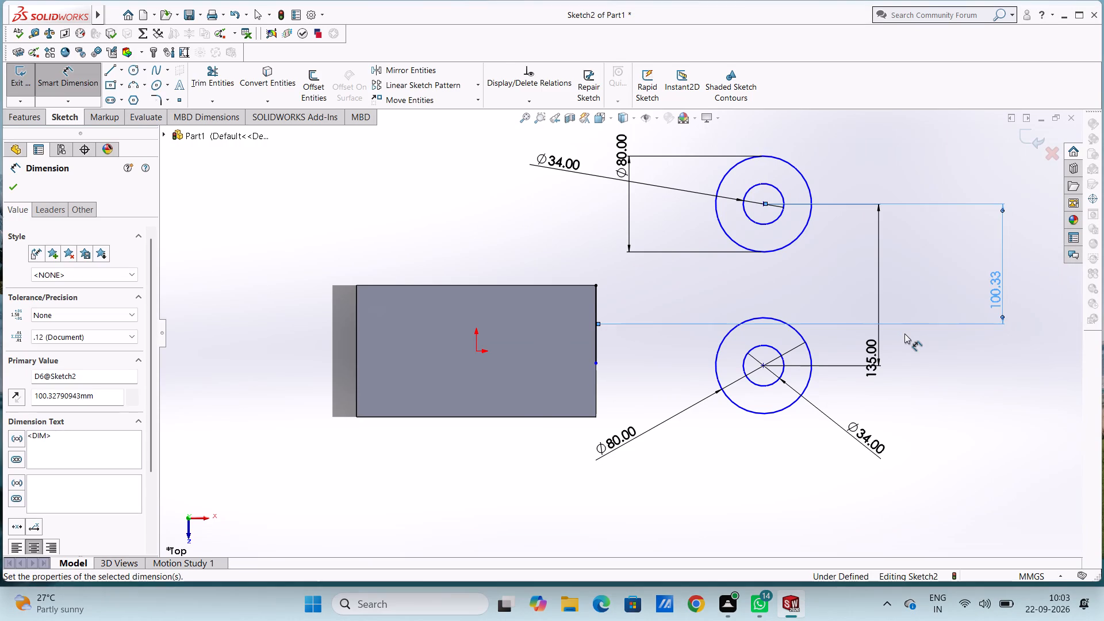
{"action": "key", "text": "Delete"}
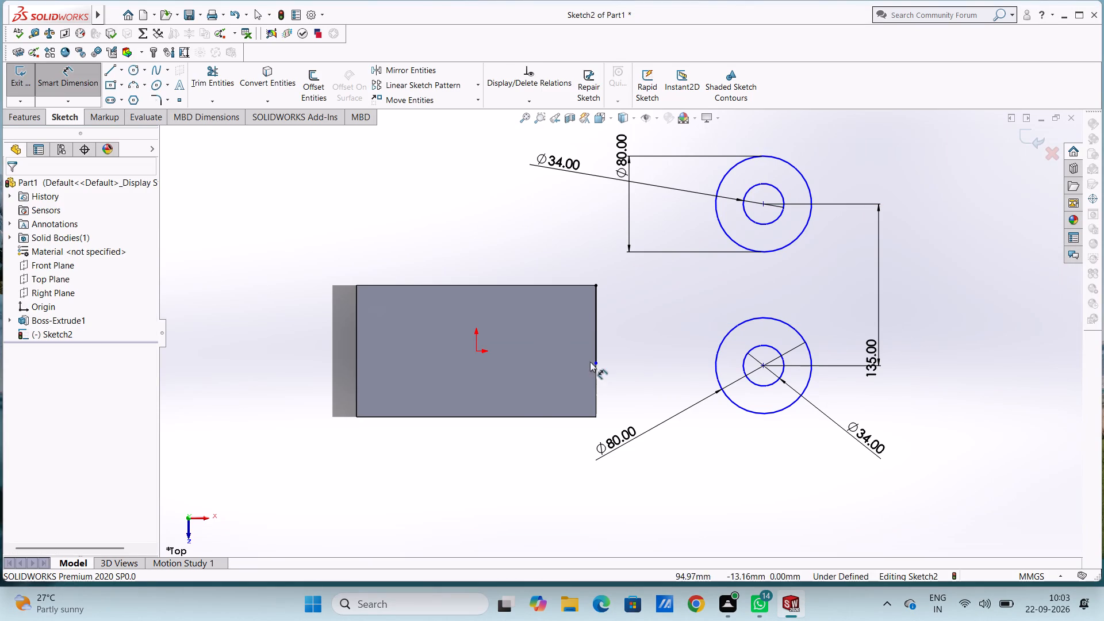
Dimension the vertical distance from the midpoint of the plate's right-edge line to the lower circle pair's centre as 67.5 mm.
{"action": "left_click", "coordinate": [595, 324]}
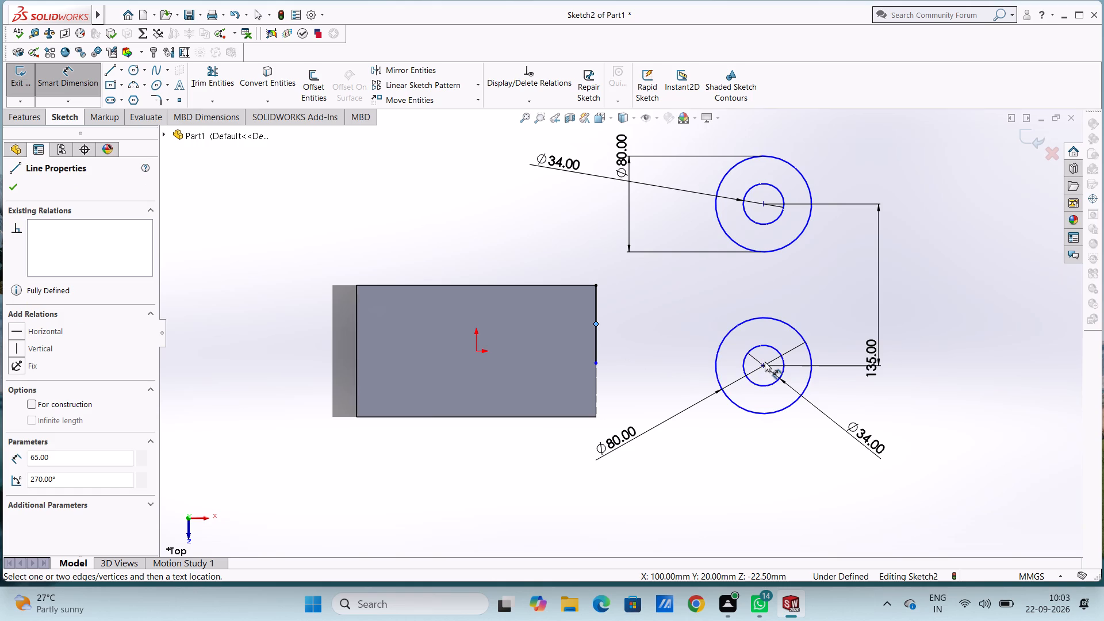
{"action": "left_click", "coordinate": [763, 366]}
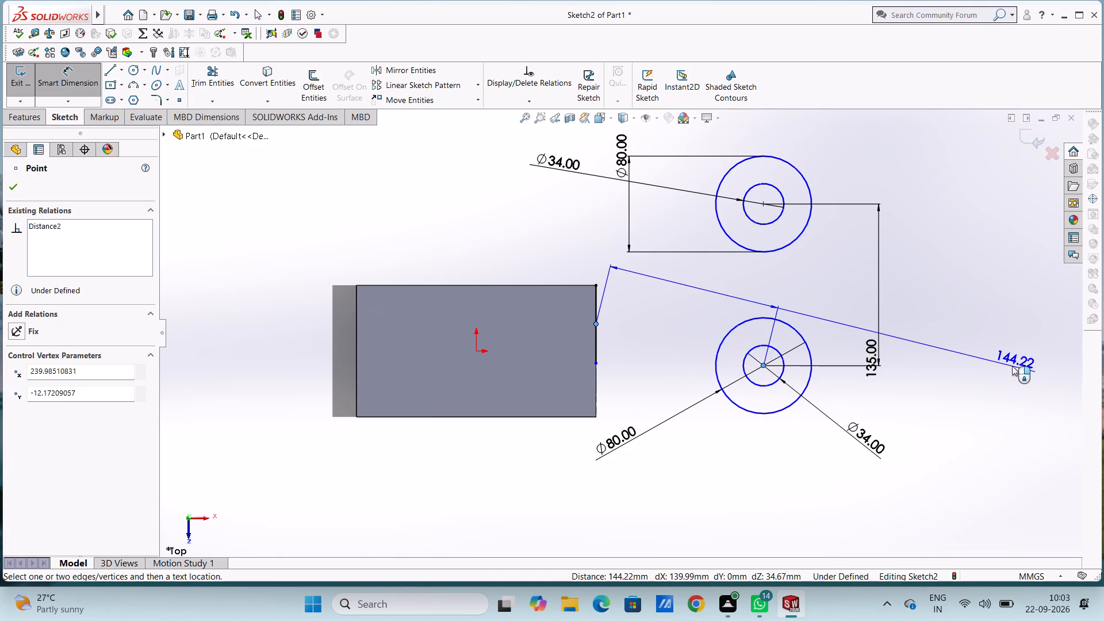
{"action": "left_click", "coordinate": [1011, 362]}
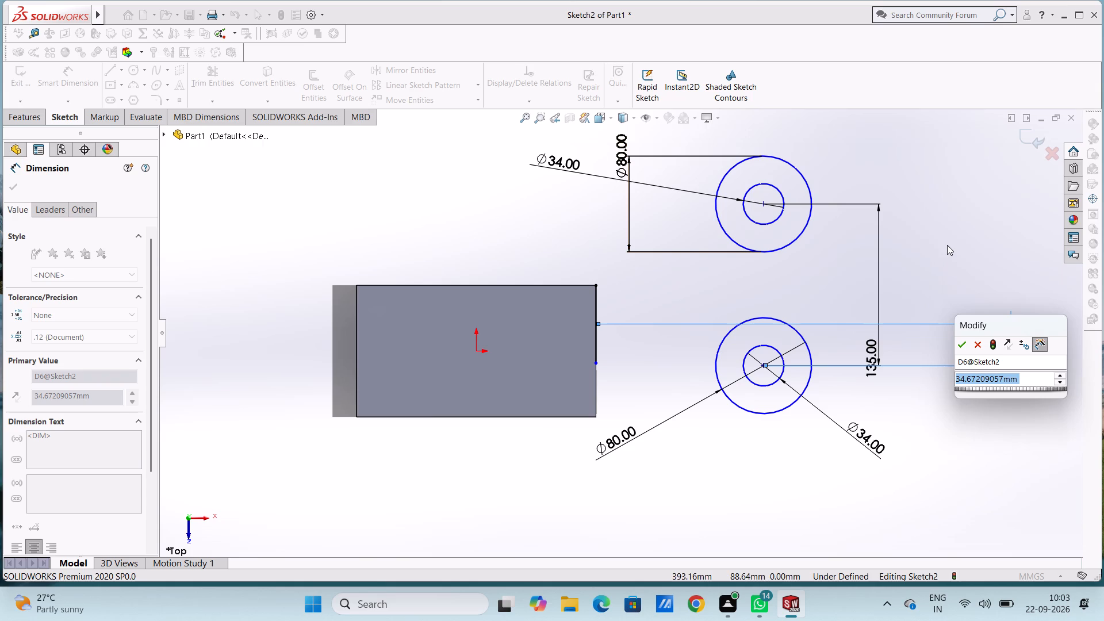
{"action": "type", "text": "67.5"}
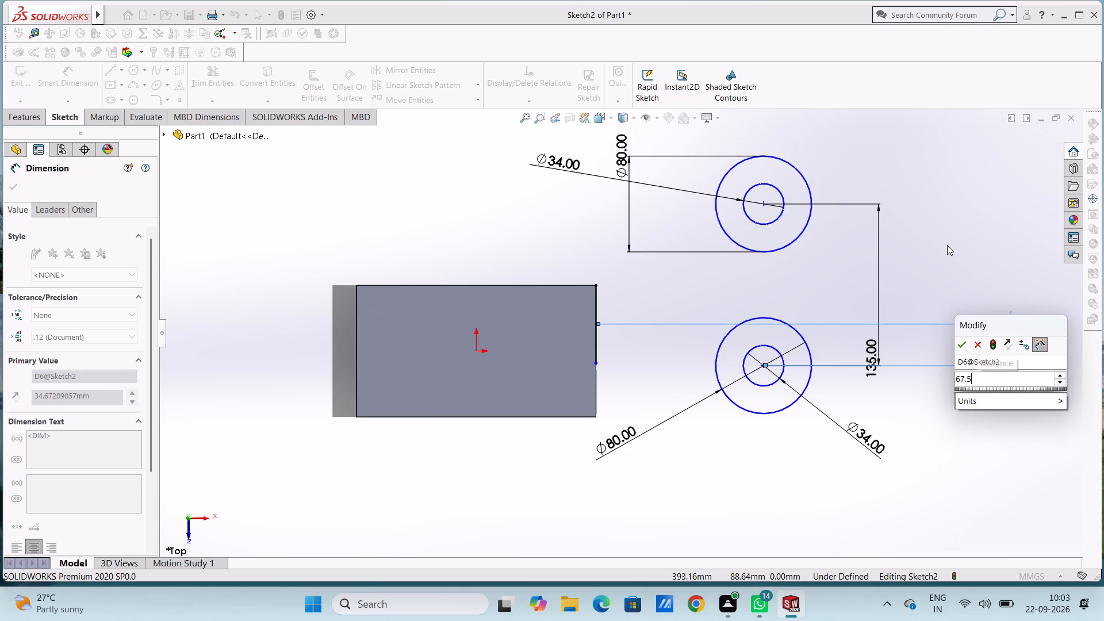
{"action": "key", "text": "Return"}
{"action": "left_click", "coordinate": [915, 251]}
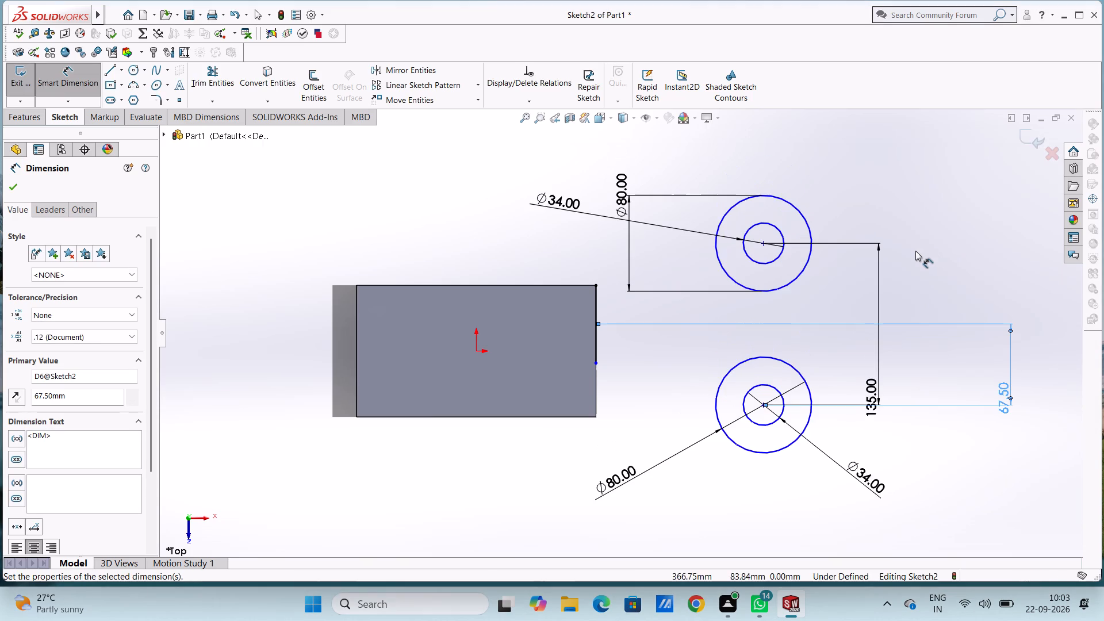
Dimension the vertical distance from the same edge line's midpoint to the upper circle pair's centre as 67.5 mm.
{"action": "left_click", "coordinate": [595, 325]}
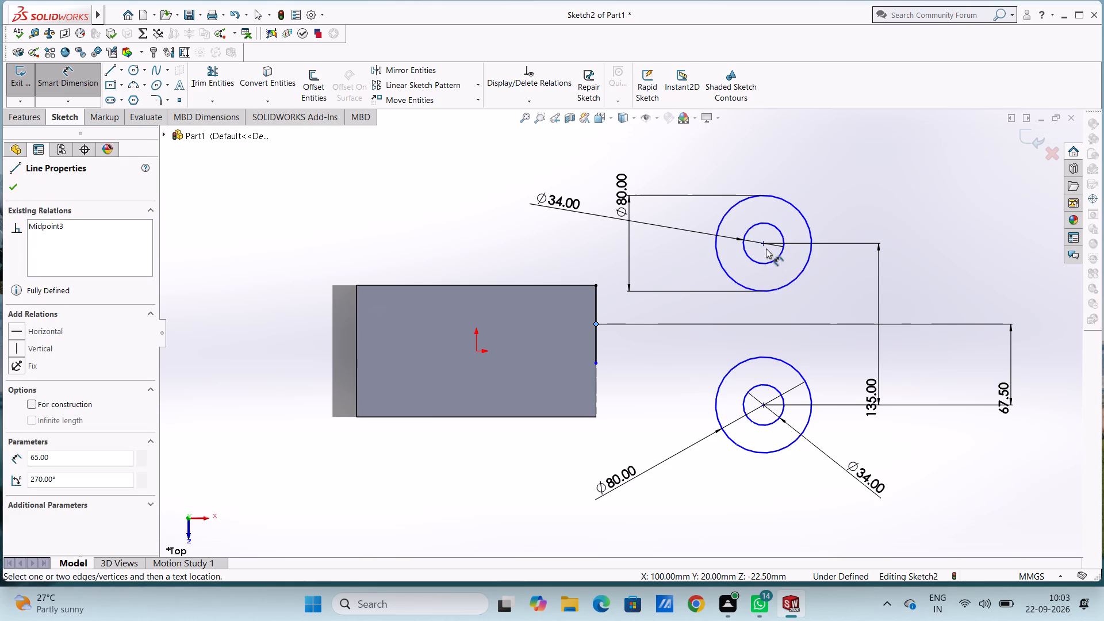
{"action": "left_click", "coordinate": [764, 244]}
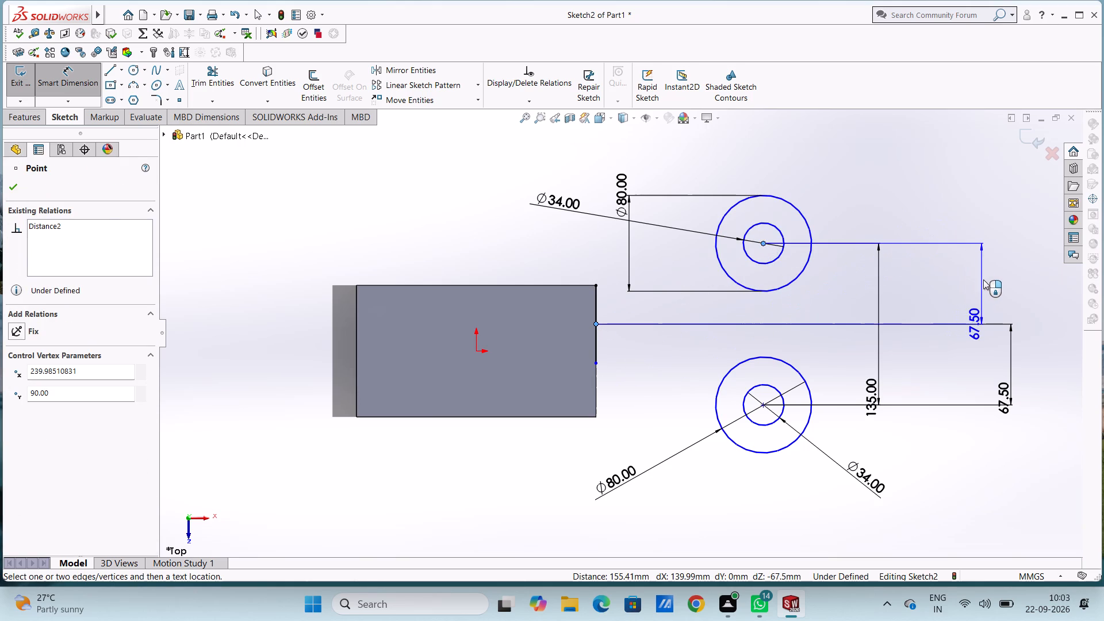
{"action": "left_click", "coordinate": [984, 279]}
{"action": "left_click", "coordinate": [938, 262]}
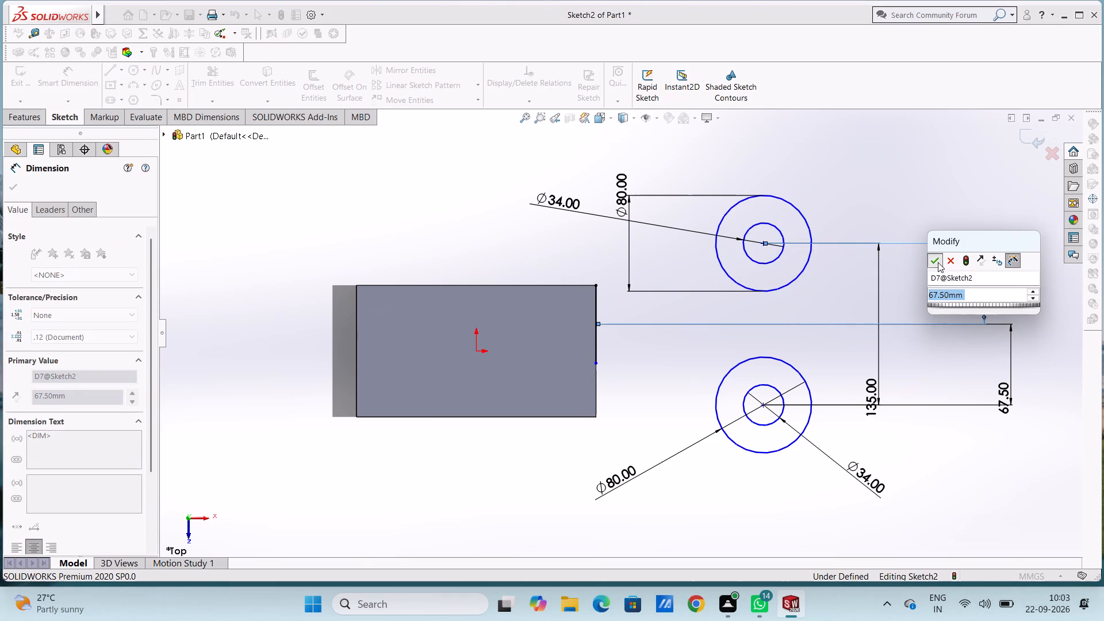
{"action": "left_click", "coordinate": [919, 218]}
Dimension the horizontal distance from the plate's right-edge line to the upper circle pair's centre as 130 mm.
{"action": "scroll", "coordinate": [859, 402], "scroll_direction": "up", "scroll_amount": 2}
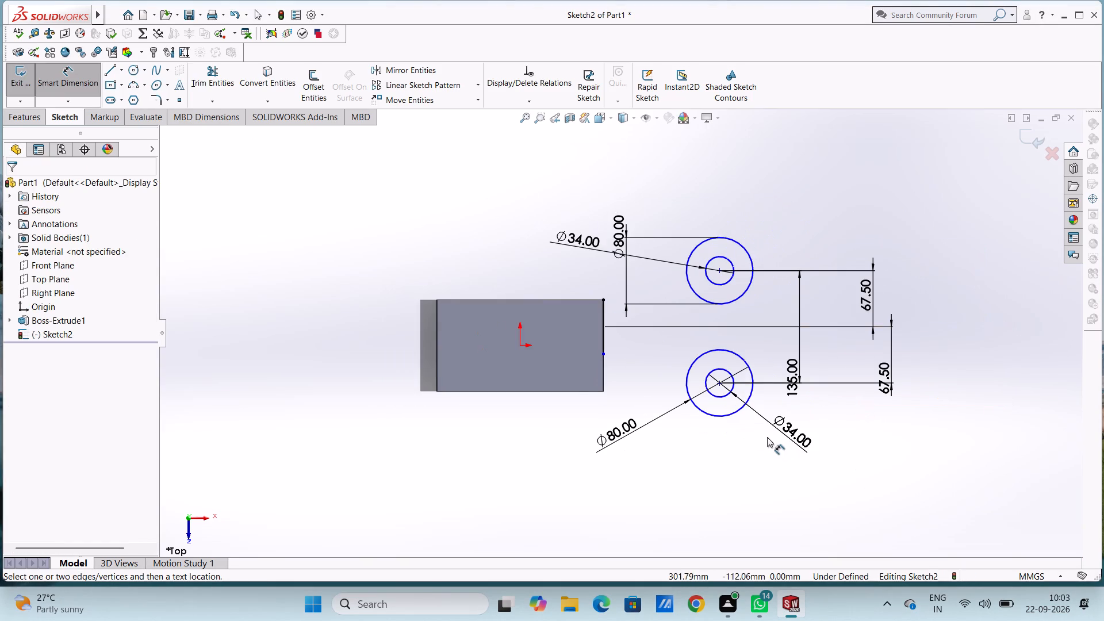
{"action": "scroll", "coordinate": [754, 436], "scroll_direction": "down", "scroll_amount": 1}
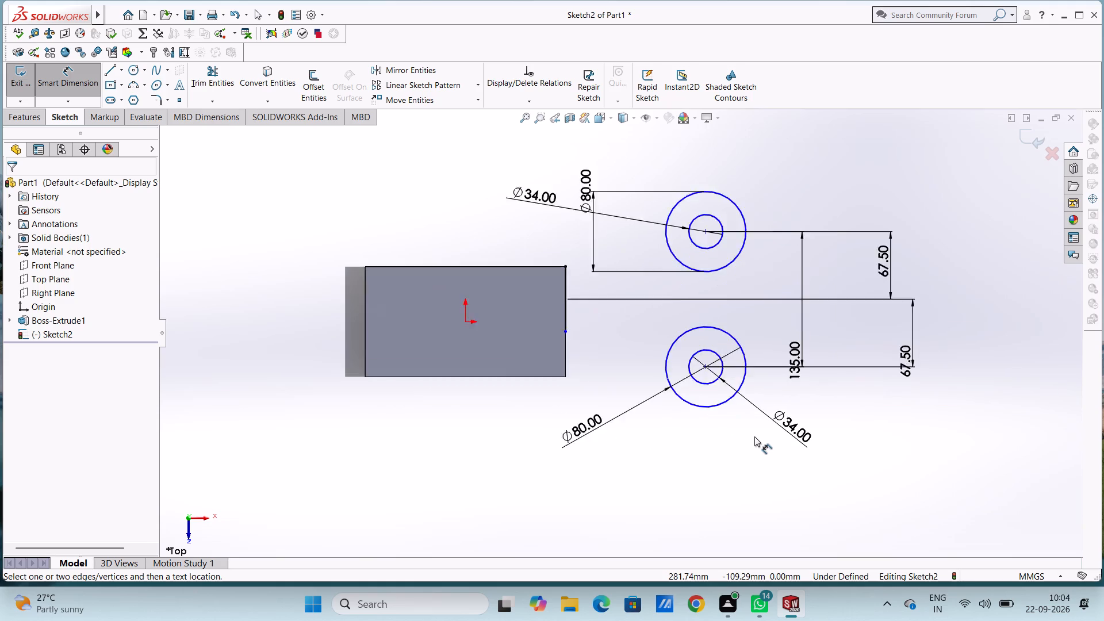
{"action": "scroll", "coordinate": [754, 436], "scroll_direction": "down", "scroll_amount": 1}
{"action": "scroll", "coordinate": [754, 436], "scroll_direction": "up", "scroll_amount": 3}
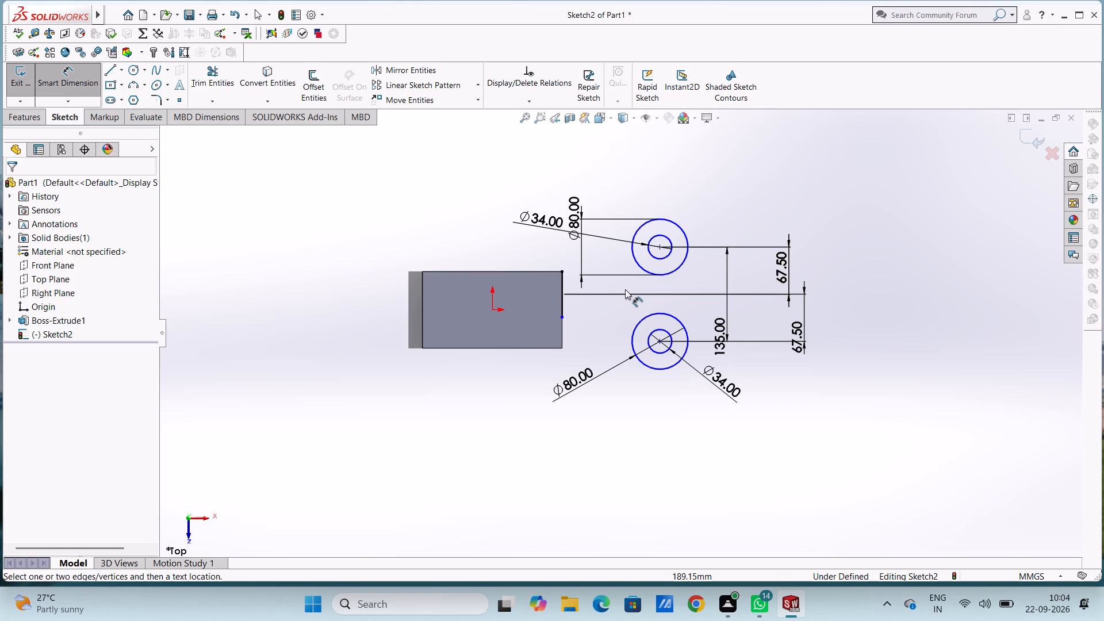
{"action": "scroll", "coordinate": [625, 289], "scroll_direction": "down", "scroll_amount": 3}
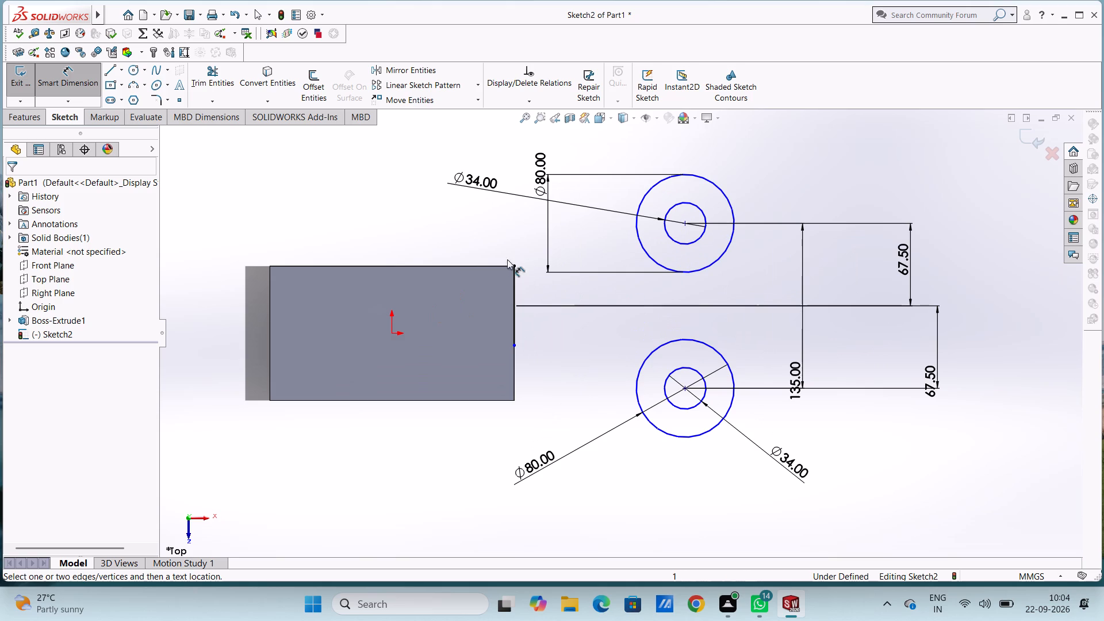
{"action": "left_click", "coordinate": [514, 276]}
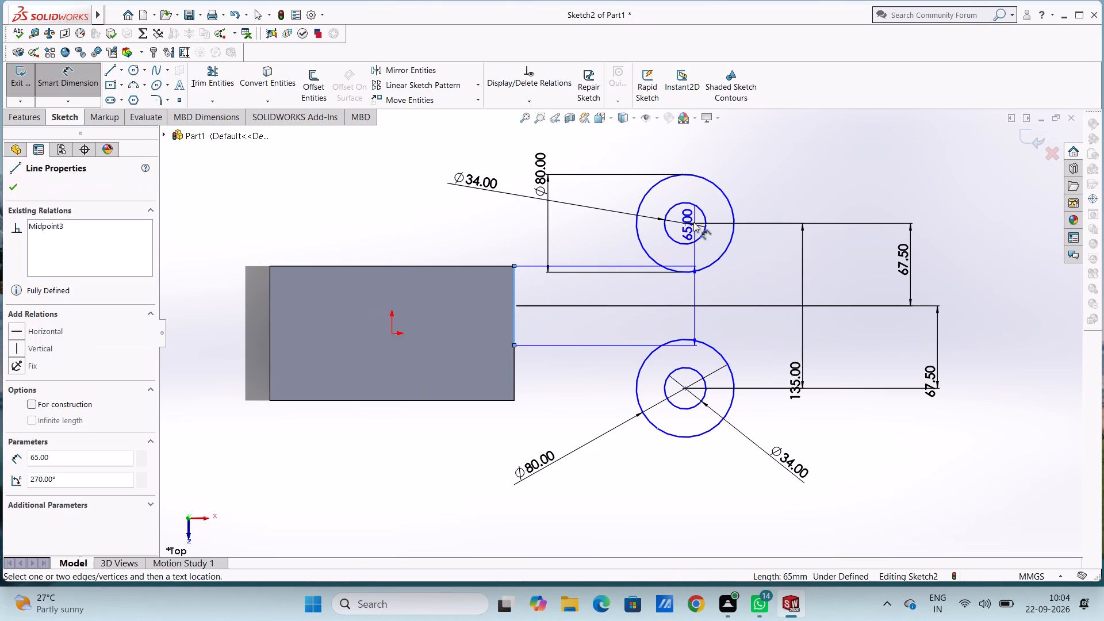
{"action": "left_click", "coordinate": [686, 223]}
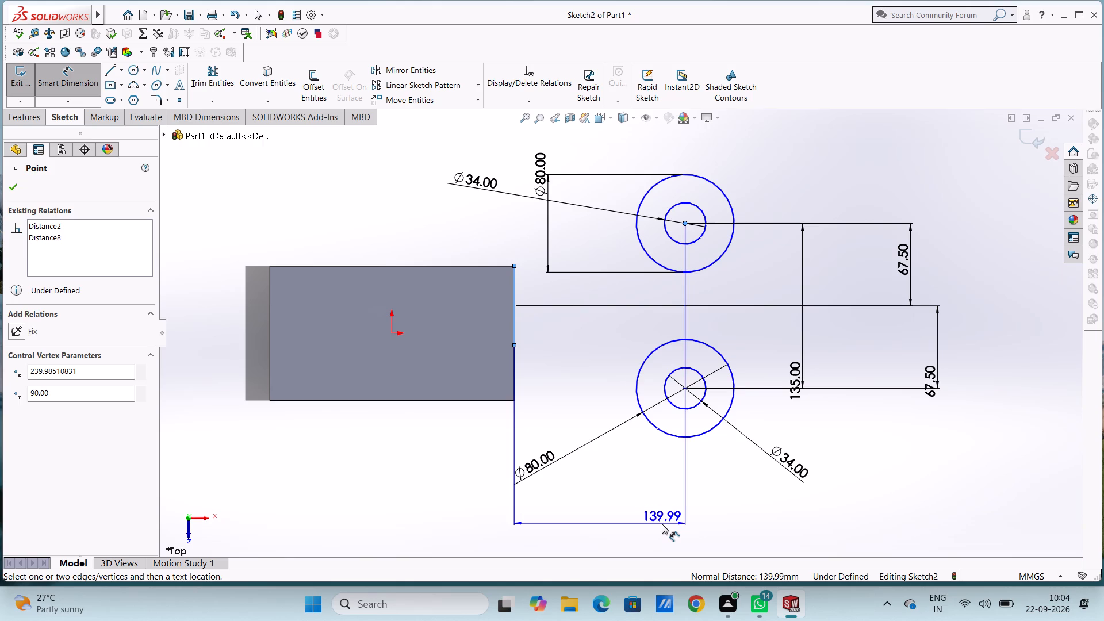
{"action": "left_click", "coordinate": [662, 524]}
{"action": "type", "text": "130"}
{"action": "key", "text": "Return"}
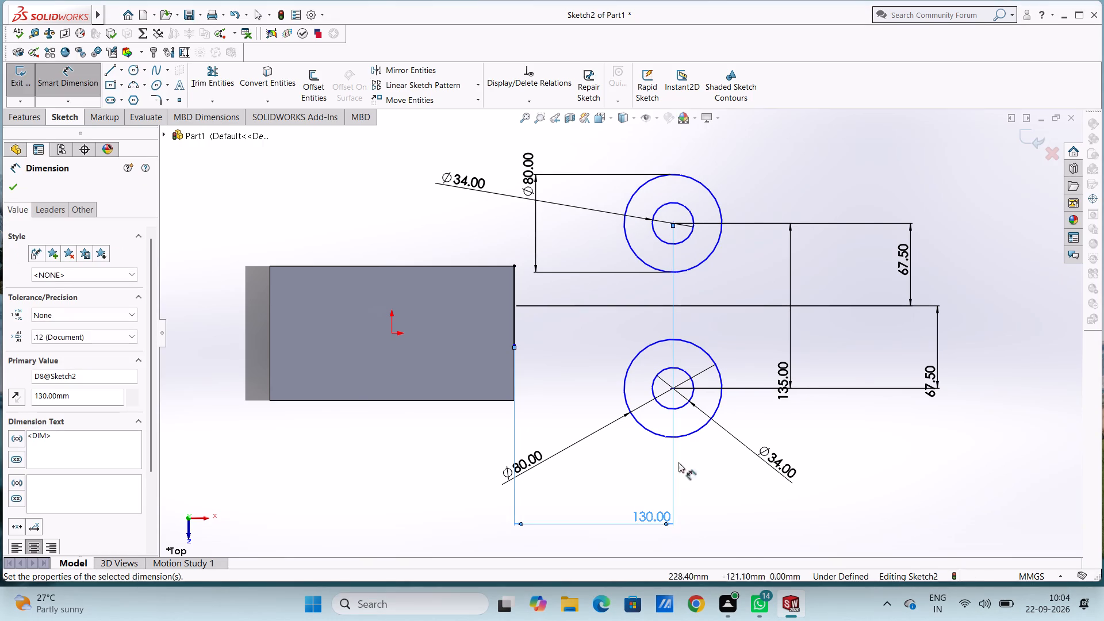
{"action": "left_click", "coordinate": [731, 262]}
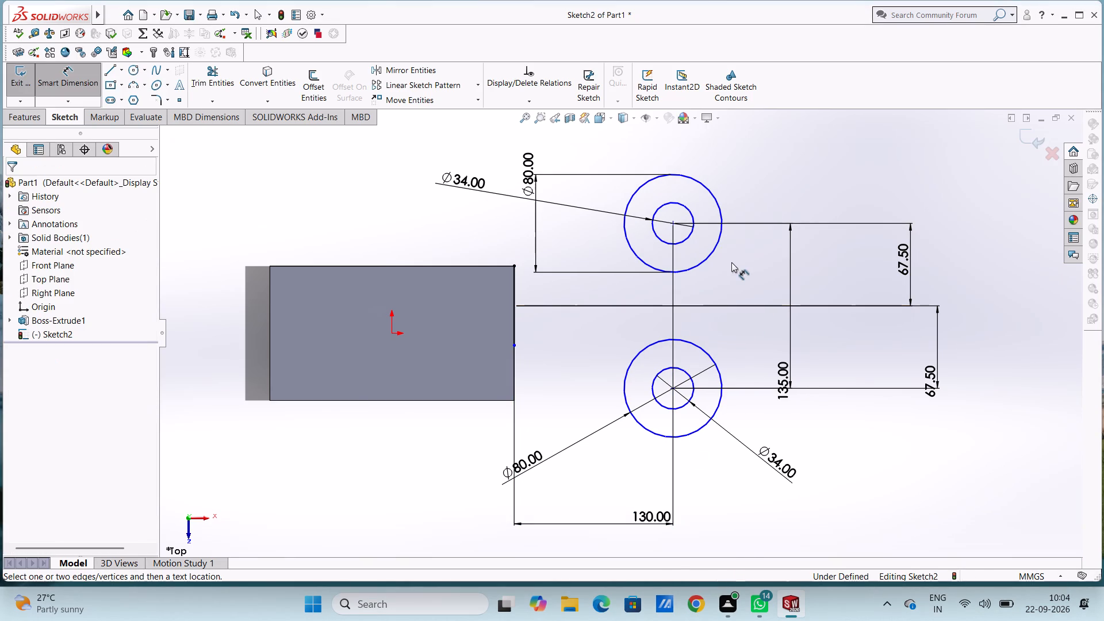
{"action": "key", "text": "Escape"}
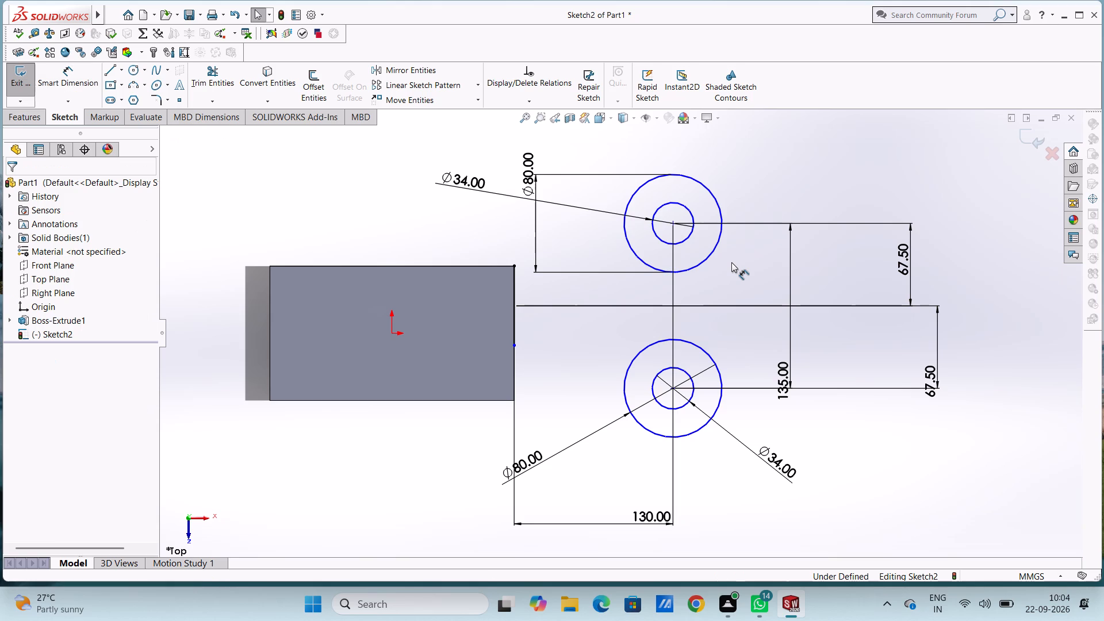
{"action": "key", "text": "Escape"}
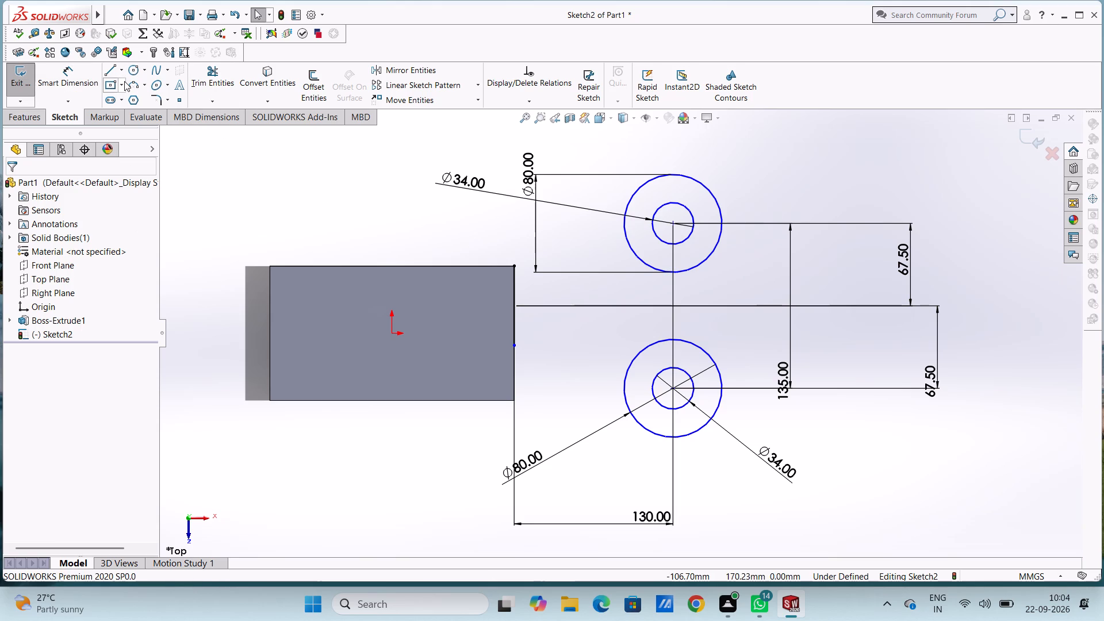
Sketch horizontal lines from both ends of the plate's edge line into the outer circles, the upper 130 mm and the lower about 140 mm long.
{"action": "left_click", "coordinate": [110, 71]}
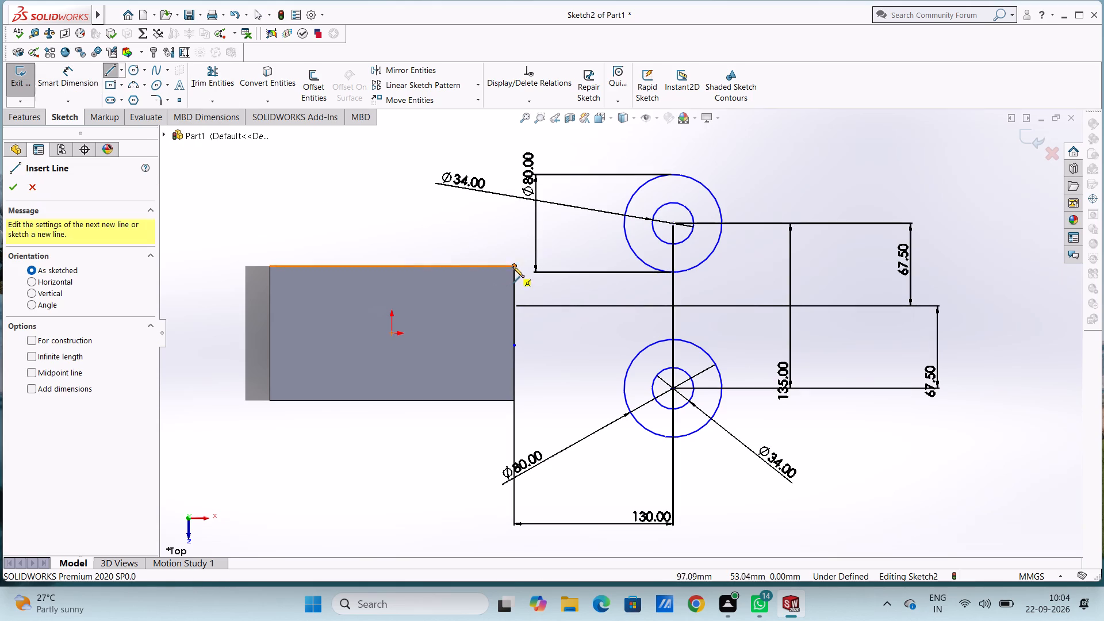
{"action": "left_click", "coordinate": [514, 264]}
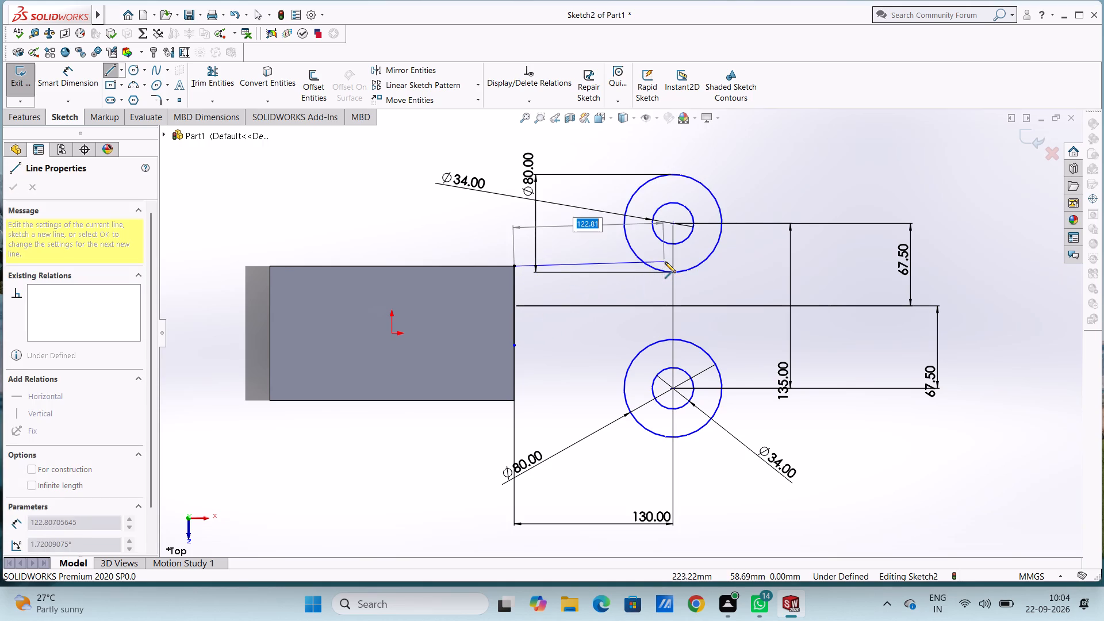
{"action": "left_click", "coordinate": [672, 264]}
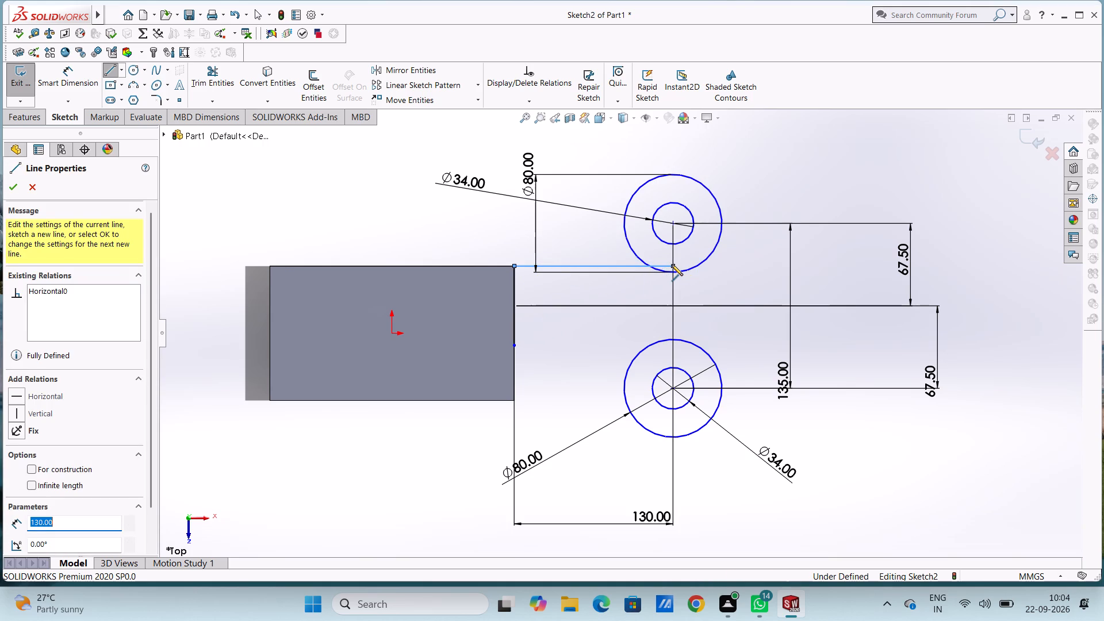
{"action": "key", "text": "Escape"}
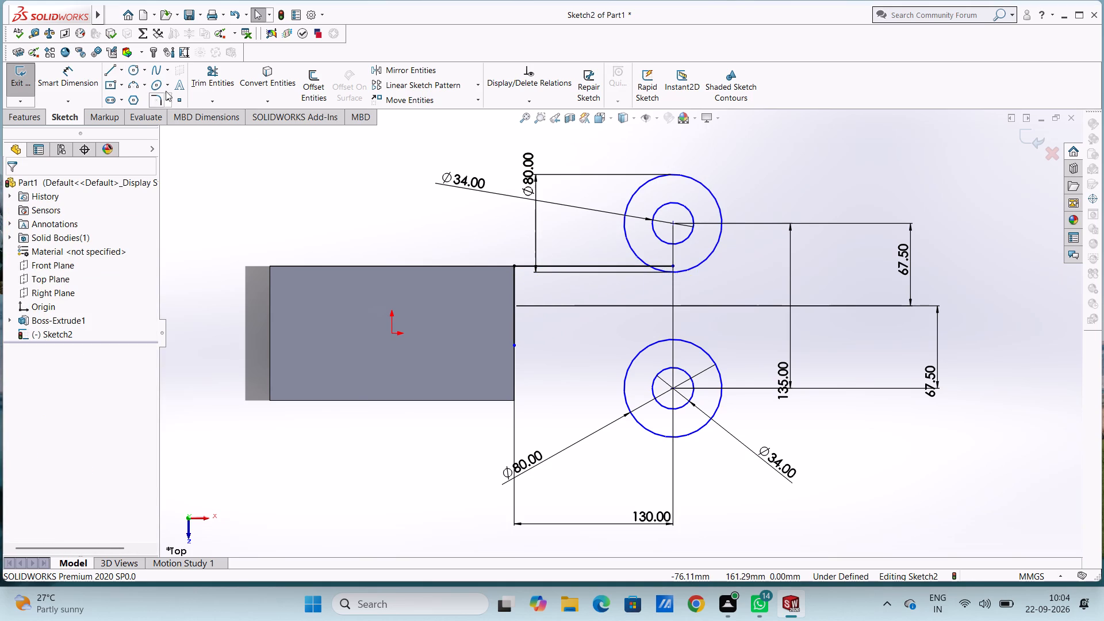
{"action": "left_click", "coordinate": [113, 75]}
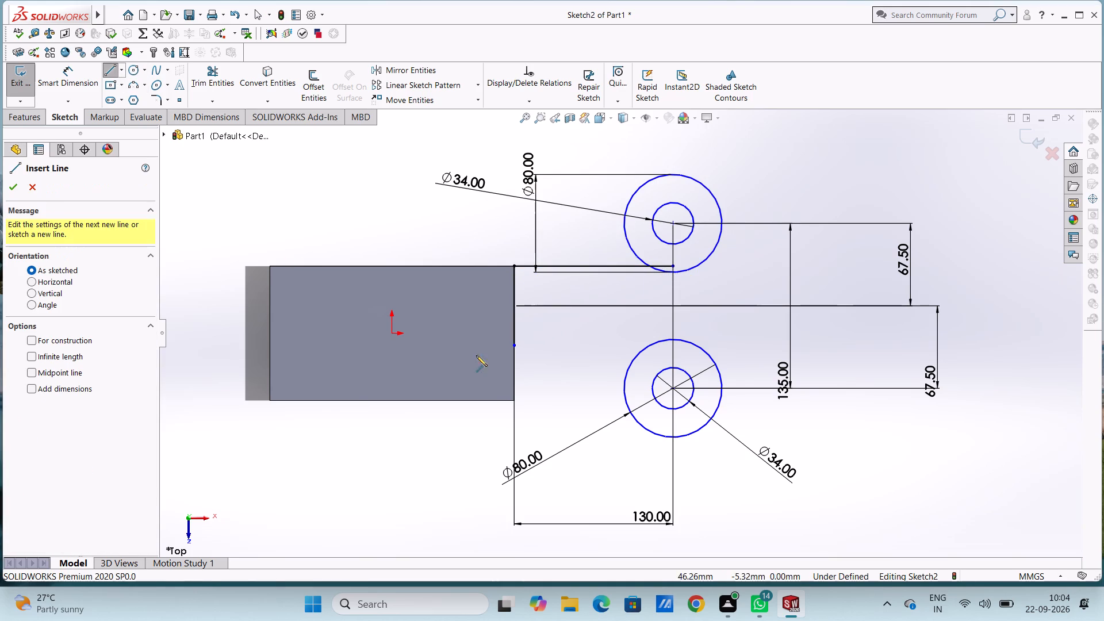
{"action": "left_click", "coordinate": [515, 348]}
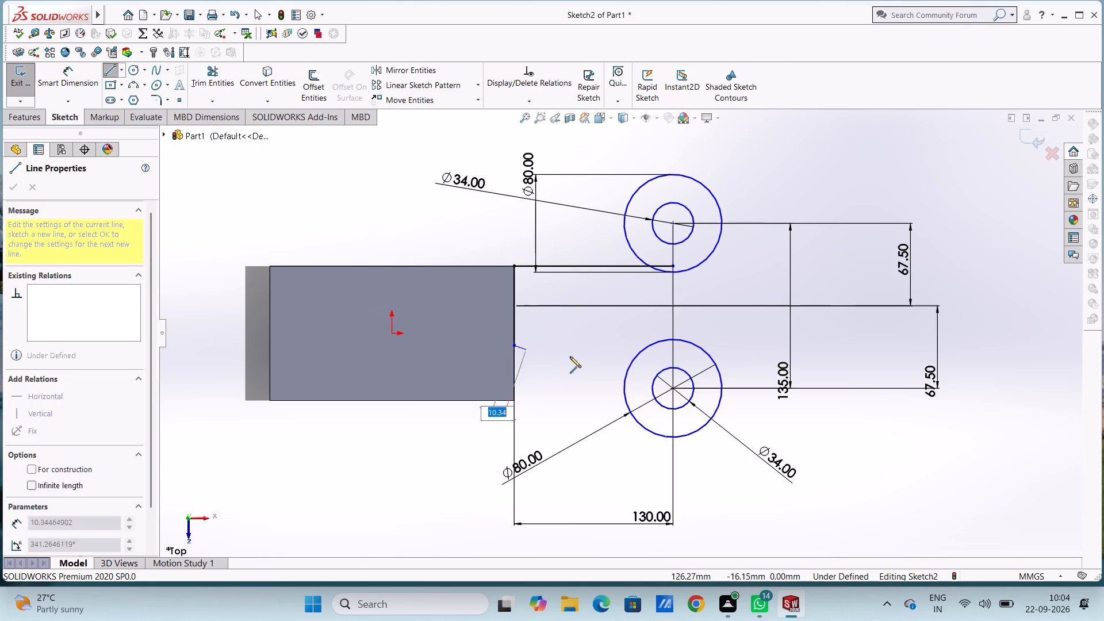
{"action": "left_click", "coordinate": [685, 346]}
{"action": "key", "text": "Escape"}
{"action": "key", "text": "Escape"}
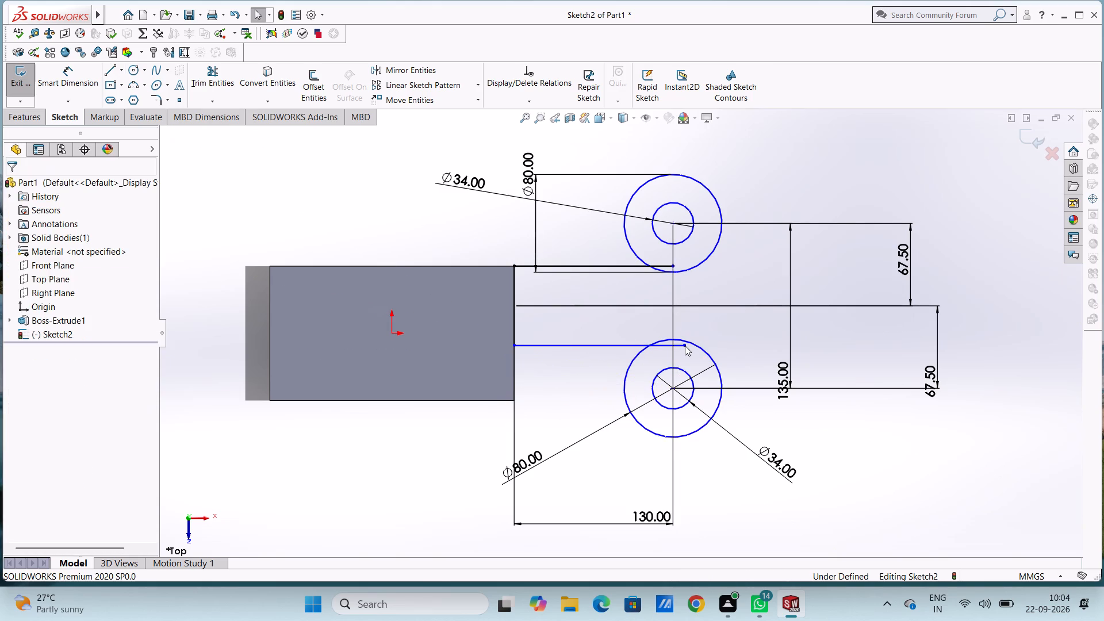
Trim the ends of both horizontal lines that extend inside the upper and lower 80 mm circles.
{"action": "scroll", "coordinate": [684, 344], "scroll_direction": "down", "scroll_amount": 3}
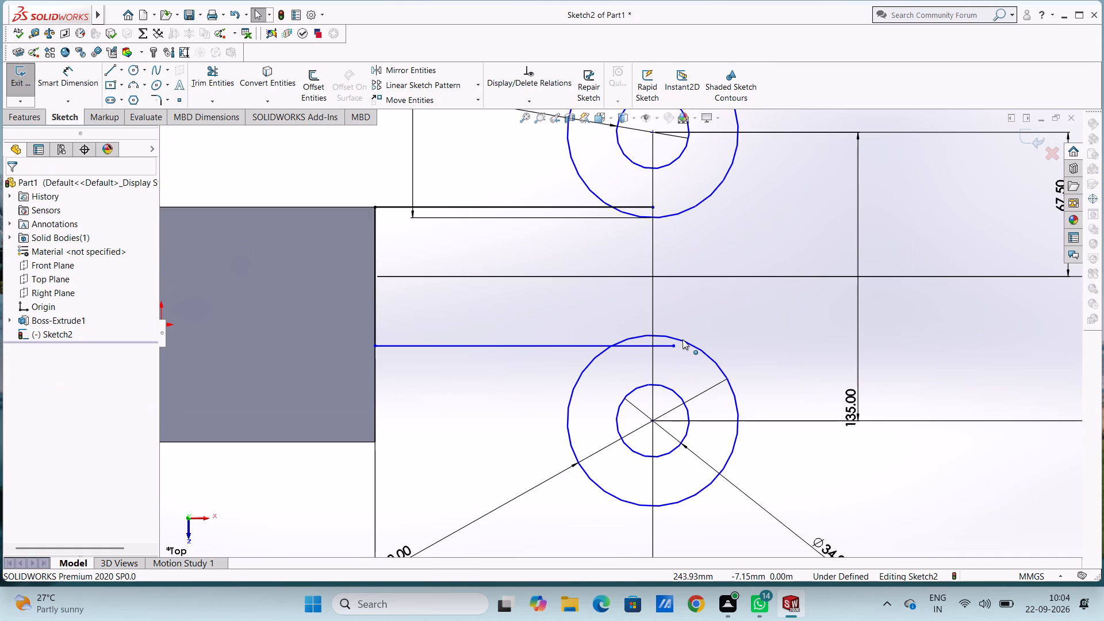
{"action": "scroll", "coordinate": [683, 339], "scroll_direction": "up", "scroll_amount": 3}
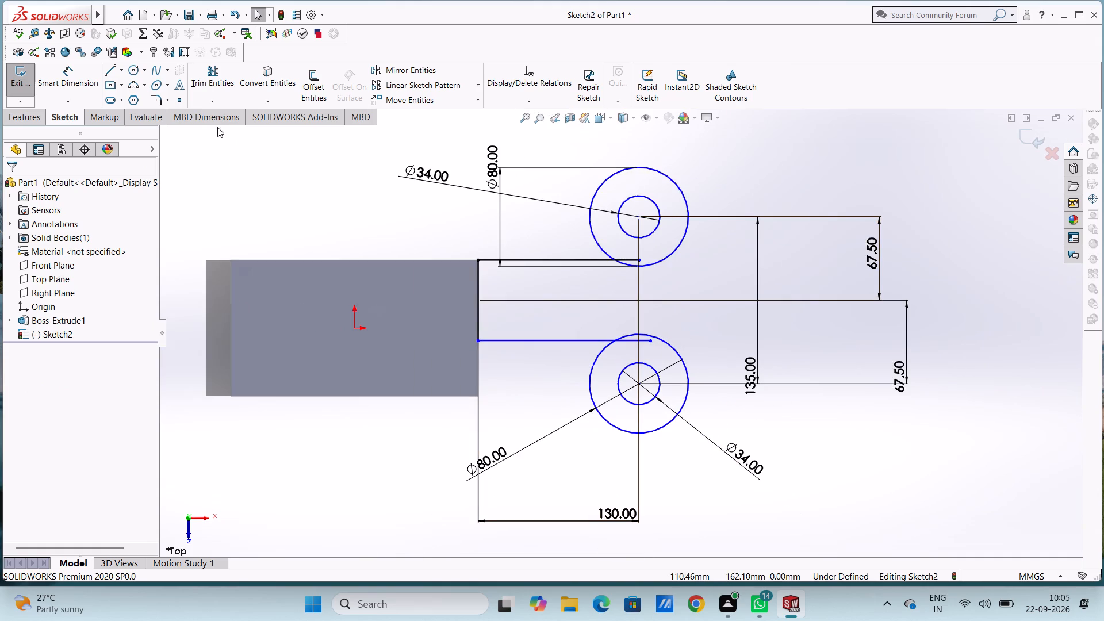
{"action": "left_click", "coordinate": [206, 72]}
{"action": "scroll", "coordinate": [647, 258], "scroll_direction": "down", "scroll_amount": 4}
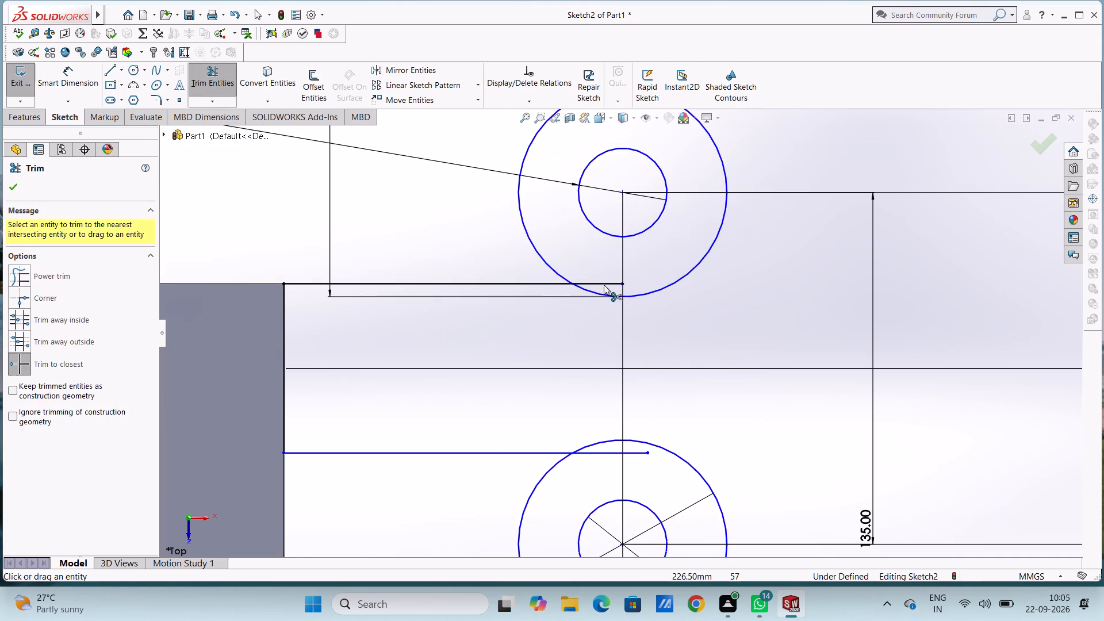
{"action": "left_click", "coordinate": [601, 284]}
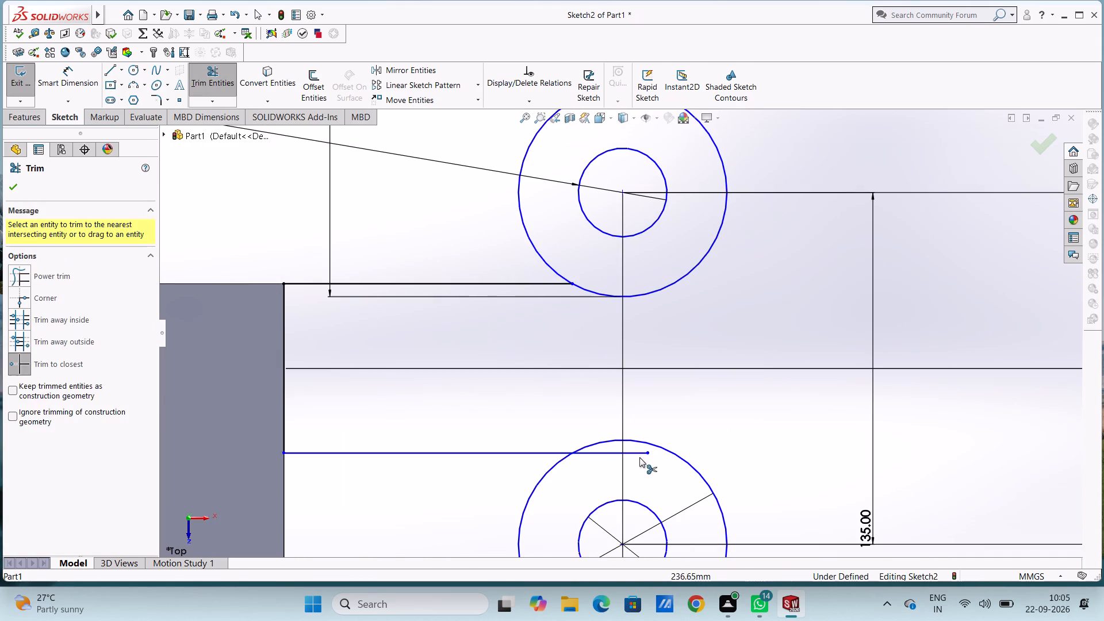
{"action": "left_click", "coordinate": [639, 453]}
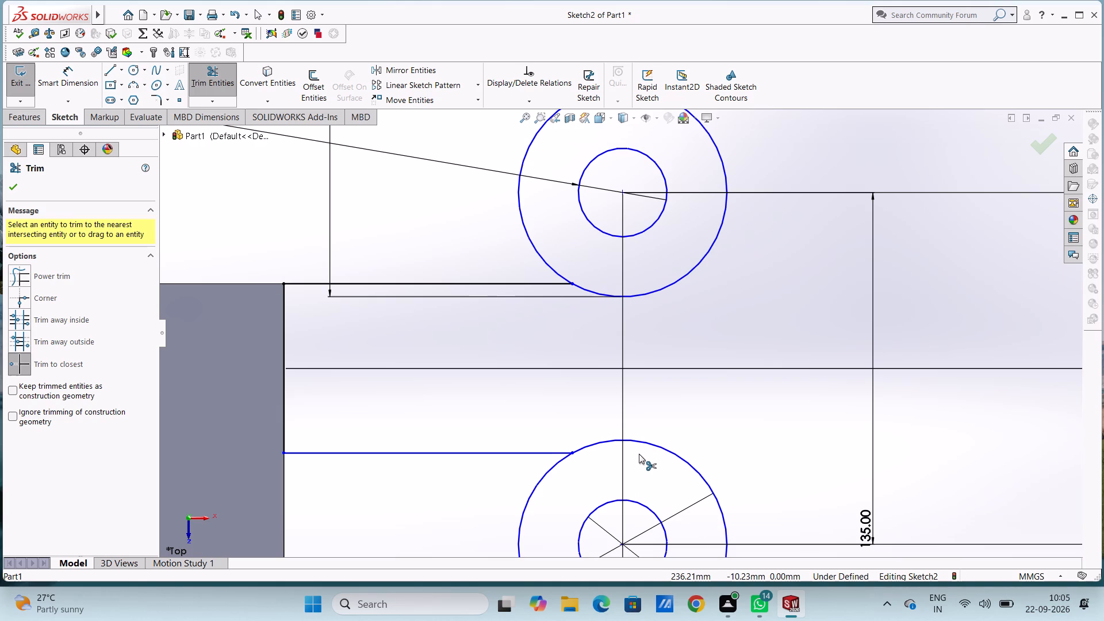
{"action": "key", "text": "Escape"}
{"action": "key", "text": "Escape"}
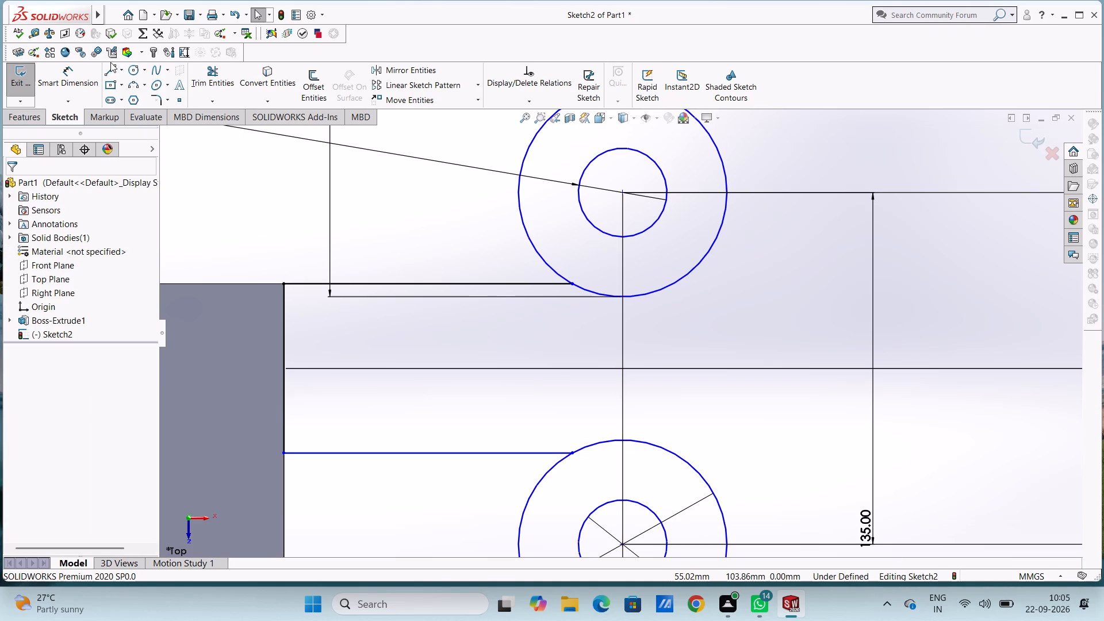
Sketch a 135 mm vertical line joining the rightmost points of the upper and lower 80 mm circles.
{"action": "left_click", "coordinate": [112, 70]}
{"action": "scroll", "coordinate": [637, 306], "scroll_direction": "down", "scroll_amount": 3}
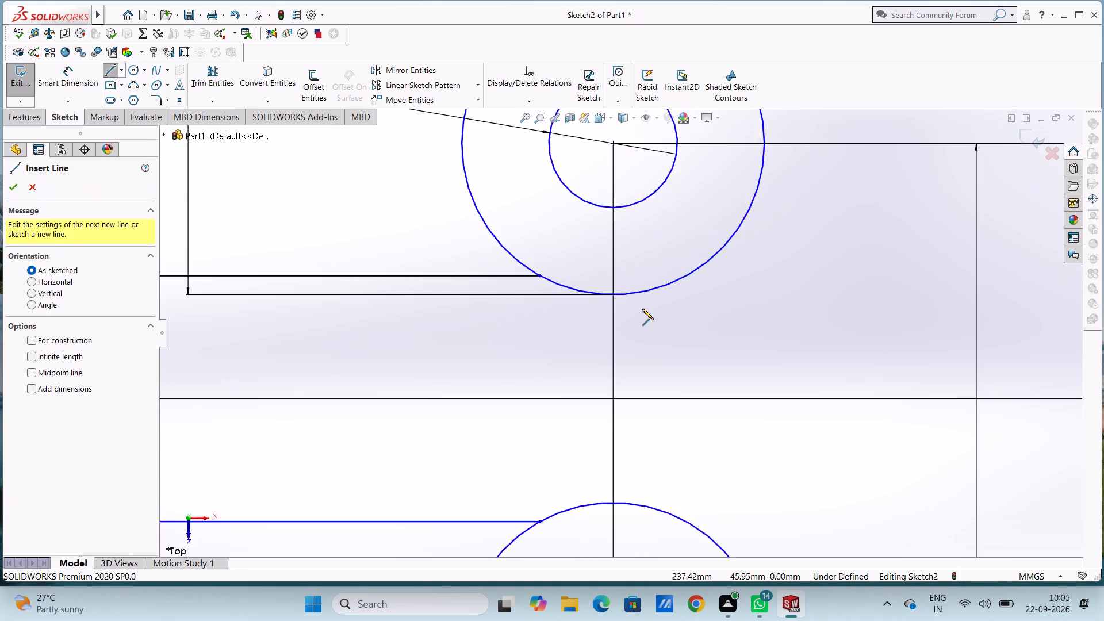
{"action": "scroll", "coordinate": [642, 309], "scroll_direction": "up", "scroll_amount": 9}
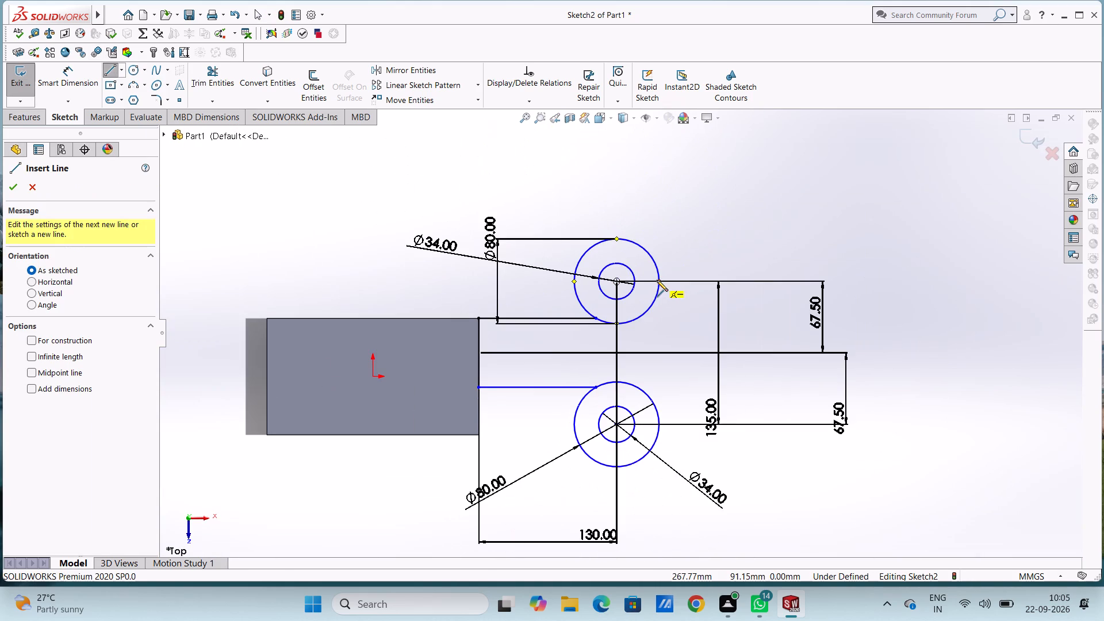
{"action": "left_click", "coordinate": [657, 280]}
{"action": "left_click", "coordinate": [661, 425]}
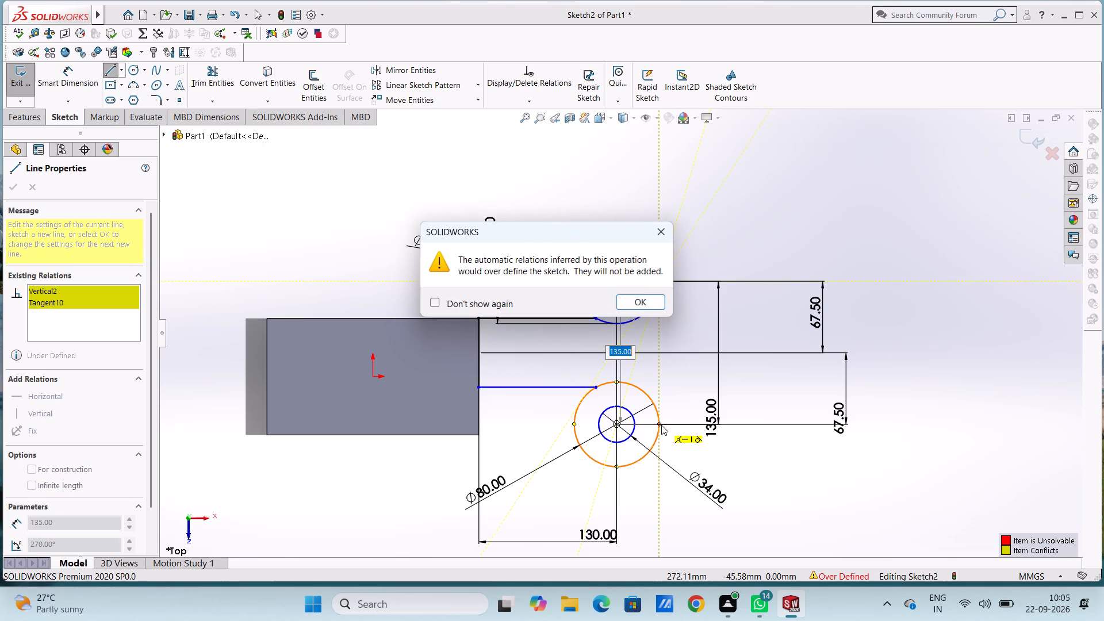
{"action": "key", "text": "Escape"}
{"action": "key", "text": "Escape"}
{"action": "key", "text": "Escape"}
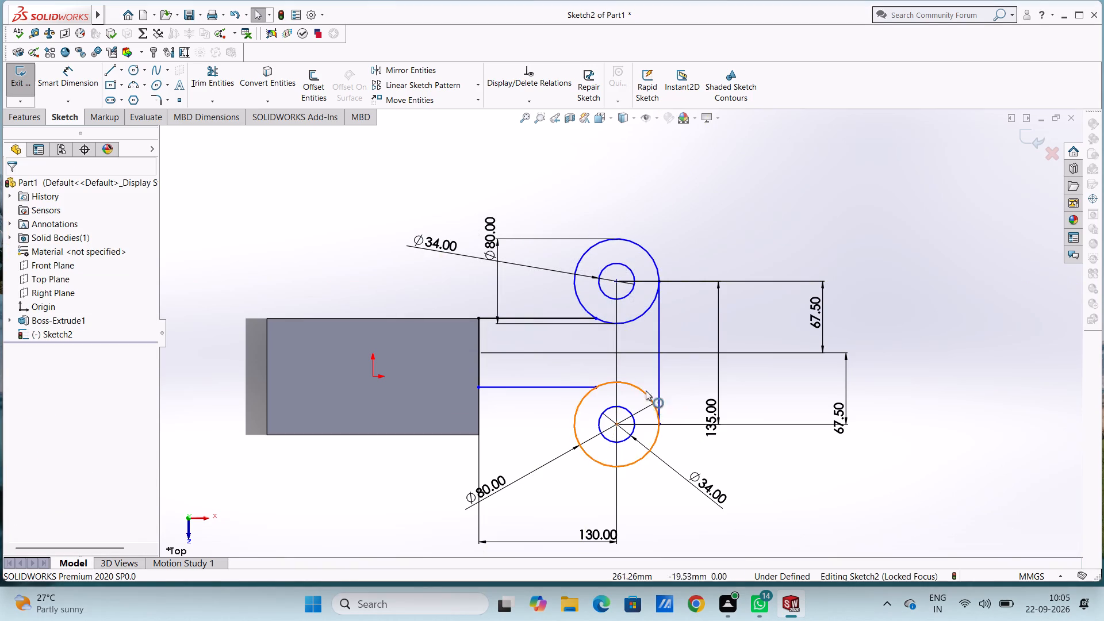
Trim the inner arcs of both 80 mm circles between the horizontal lines and the vertical line.
{"action": "scroll", "coordinate": [639, 377], "scroll_direction": "down", "scroll_amount": 3}
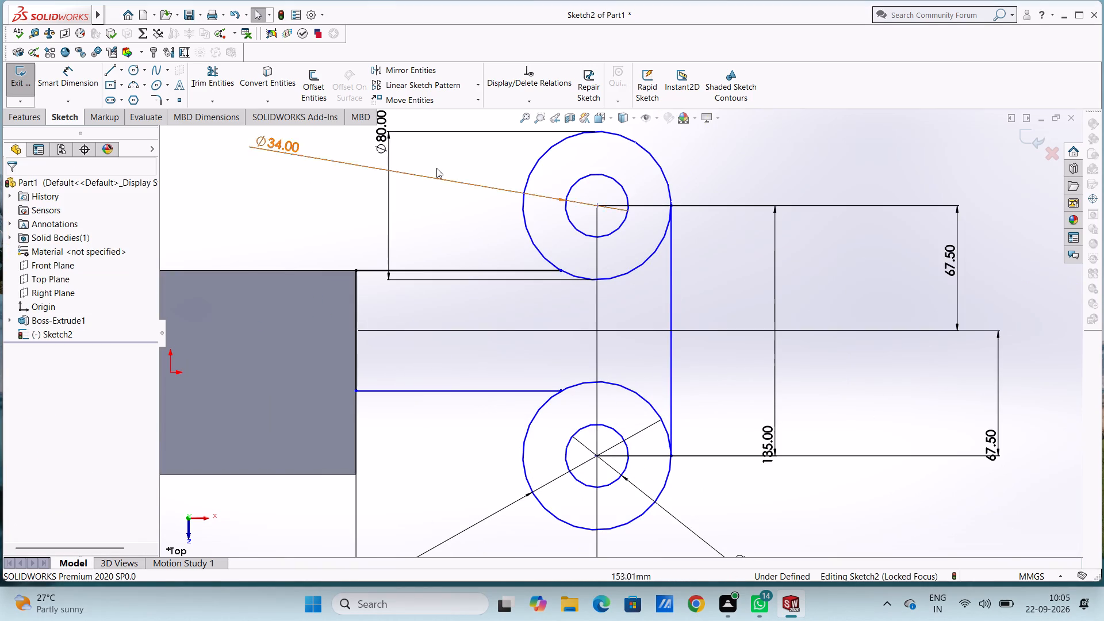
{"action": "left_click", "coordinate": [225, 79]}
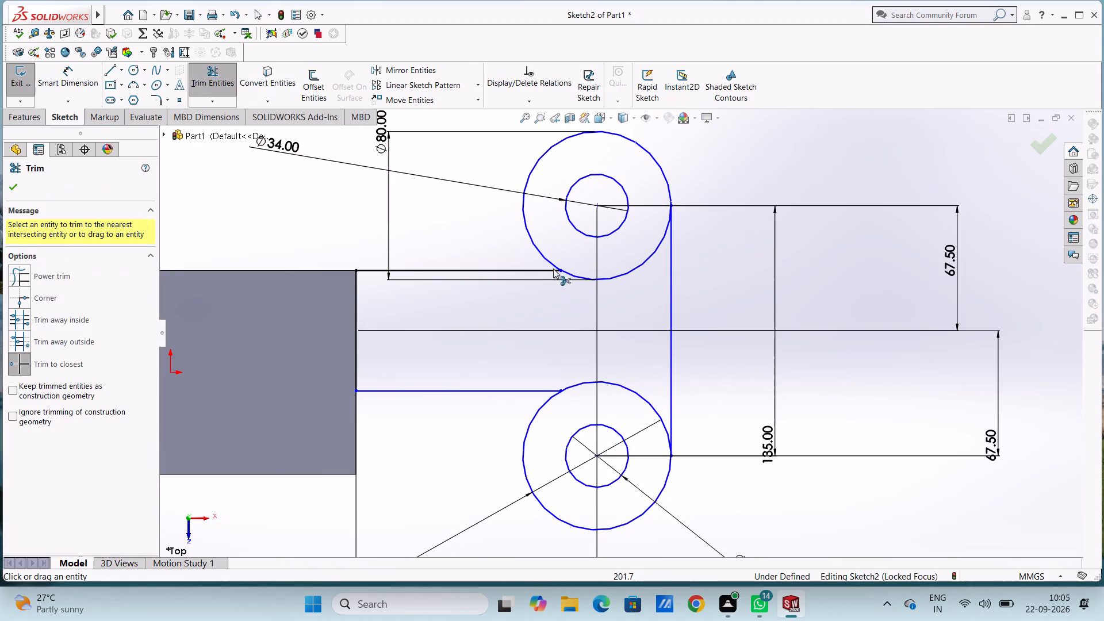
{"action": "left_click", "coordinate": [574, 275]}
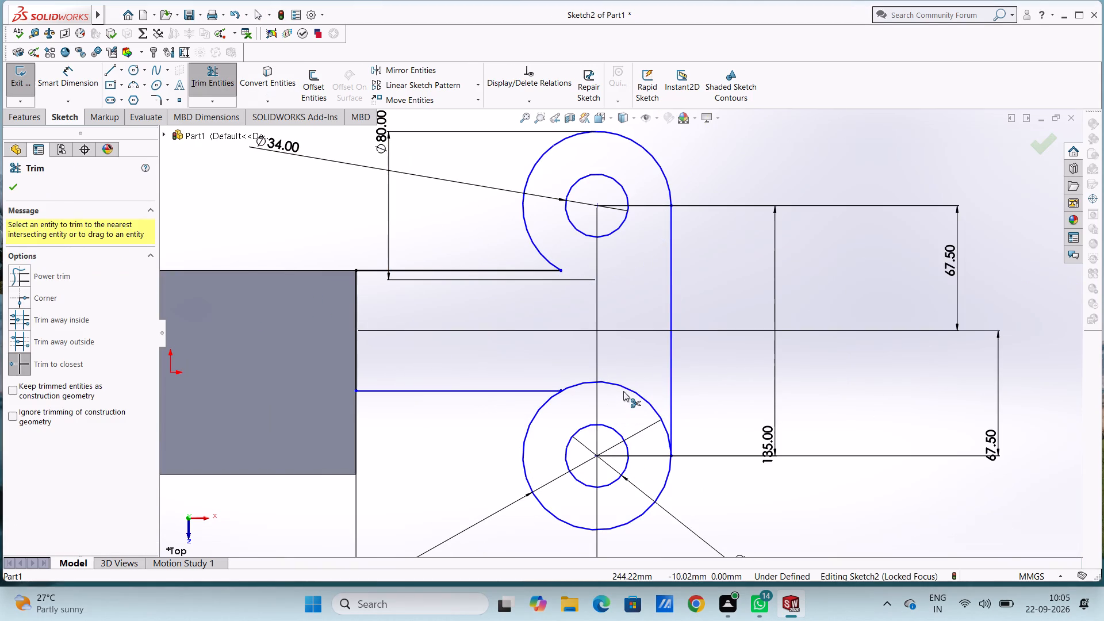
{"action": "left_click", "coordinate": [624, 388]}
{"action": "key", "text": "Escape"}
{"action": "key", "text": "Escape"}
{"action": "key", "text": "Escape"}
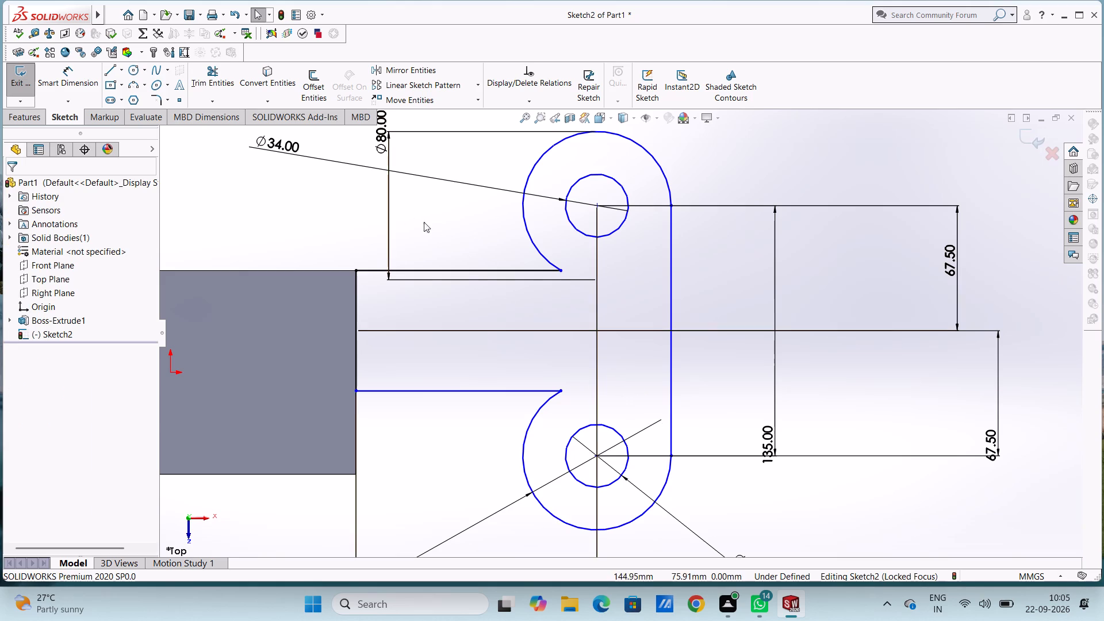
Add 20 mm sketch fillets at the two corners where the horizontal lines meet the outer arcs.
{"action": "left_click", "coordinate": [159, 101]}
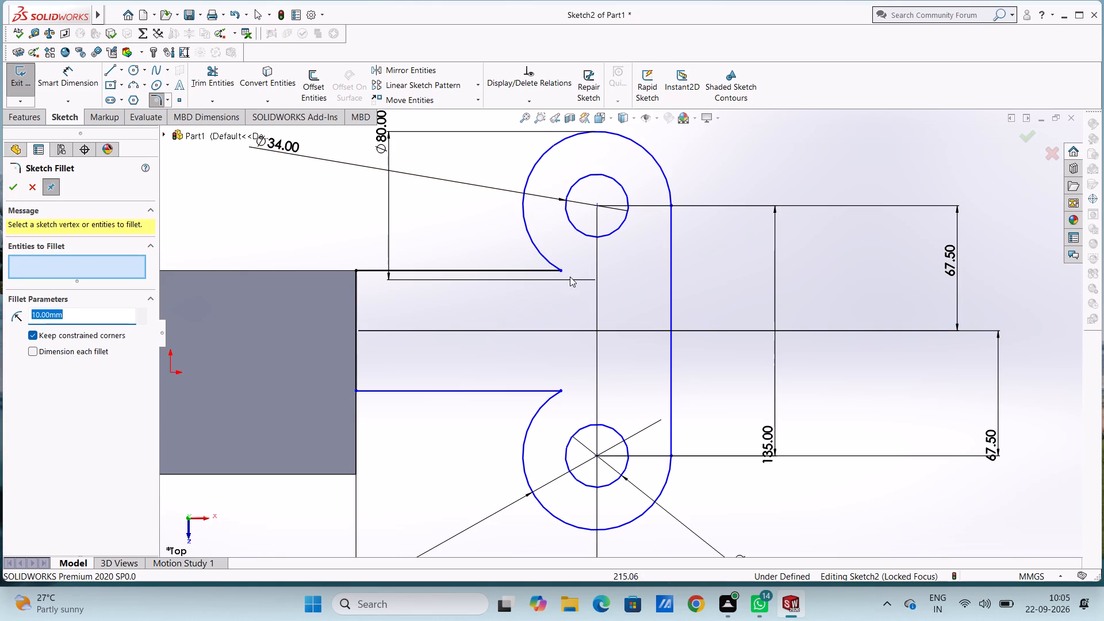
{"action": "type", "text": "20"}
{"action": "key", "text": "Return"}
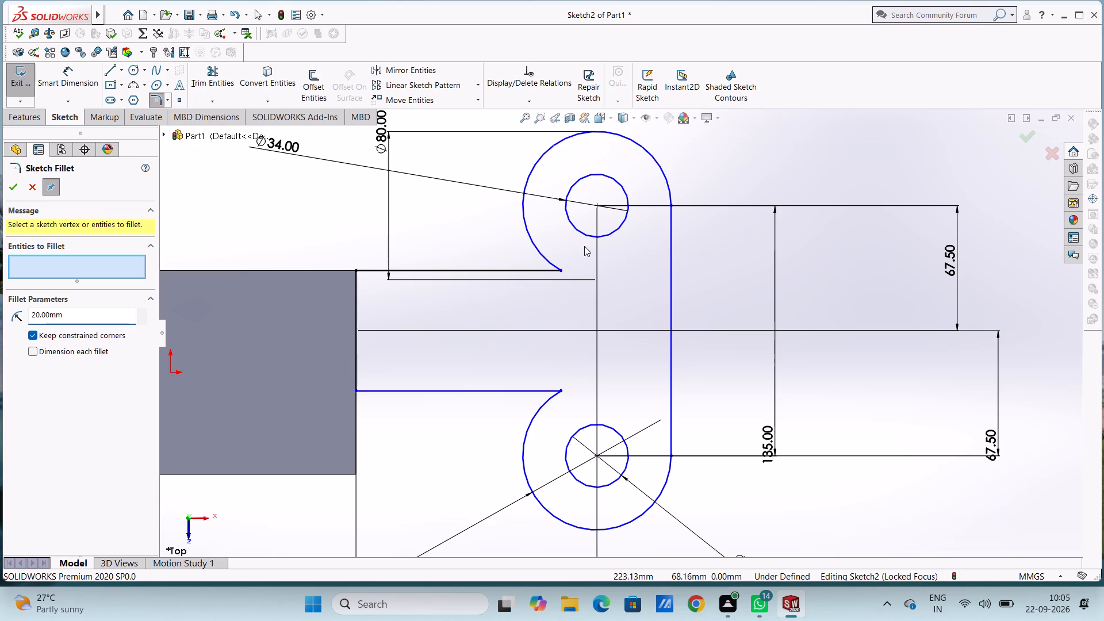
{"action": "left_click", "coordinate": [560, 269]}
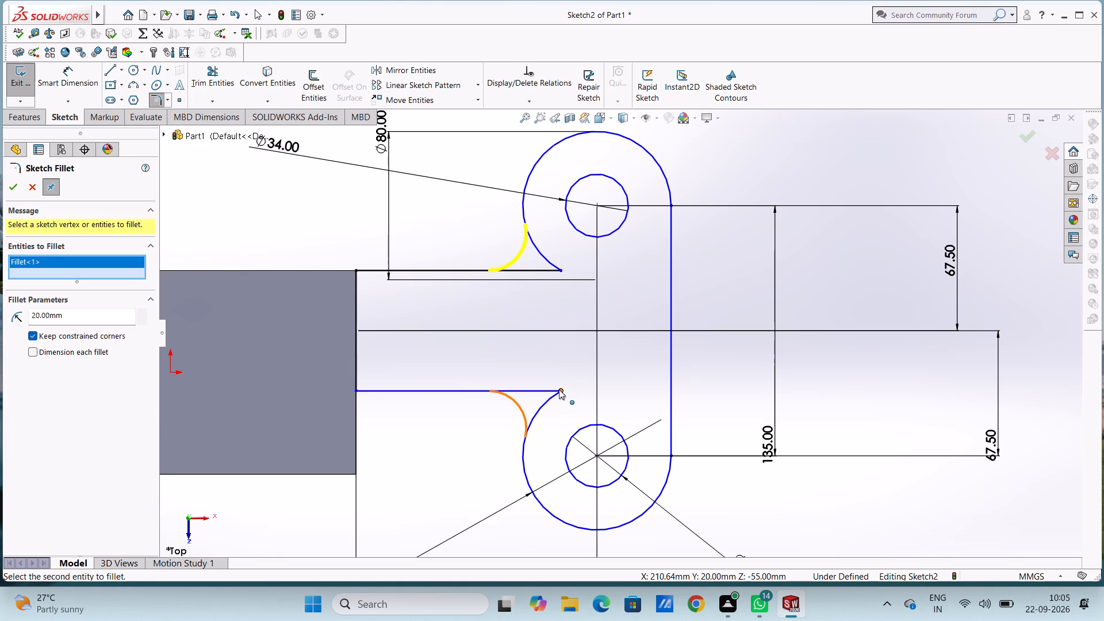
{"action": "left_click", "coordinate": [559, 389]}
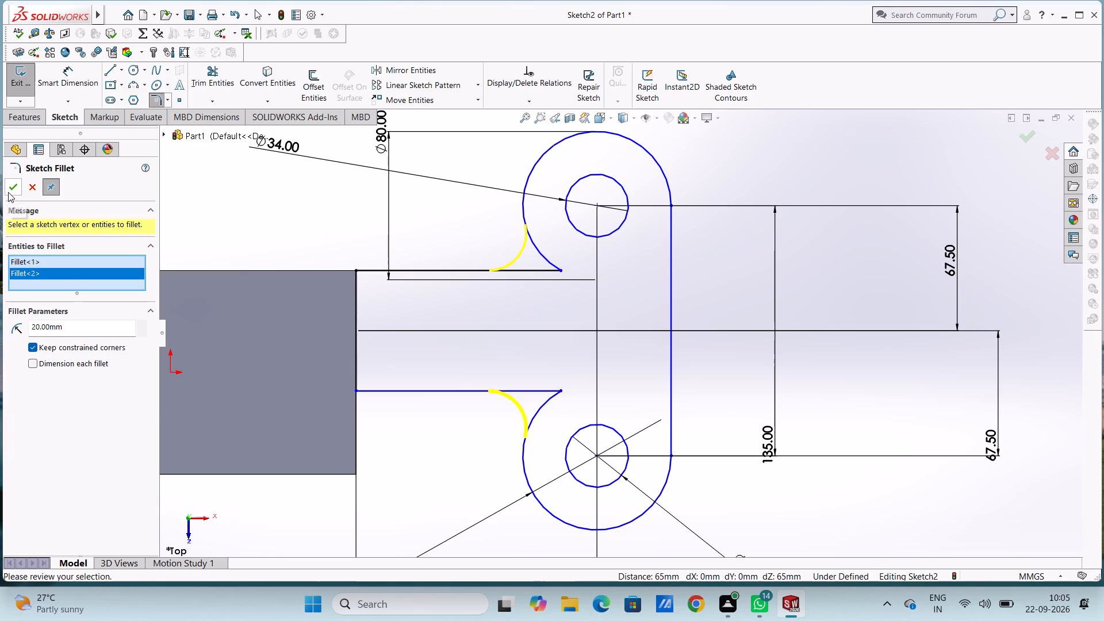
{"action": "double_click", "coordinate": [8, 191]}
{"action": "left_click", "coordinate": [13, 187]}
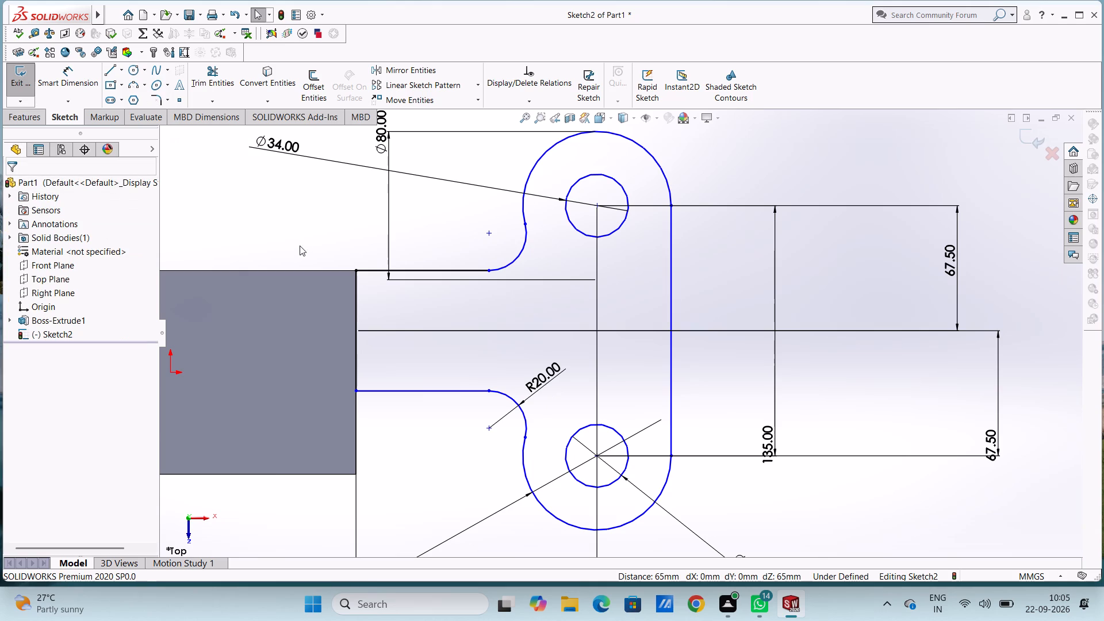
Dimension the sketch line on the plate's right edge as 67.5 mm long.
{"action": "left_click", "coordinate": [318, 229]}
{"action": "scroll", "coordinate": [318, 229], "scroll_direction": "up", "scroll_amount": 5}
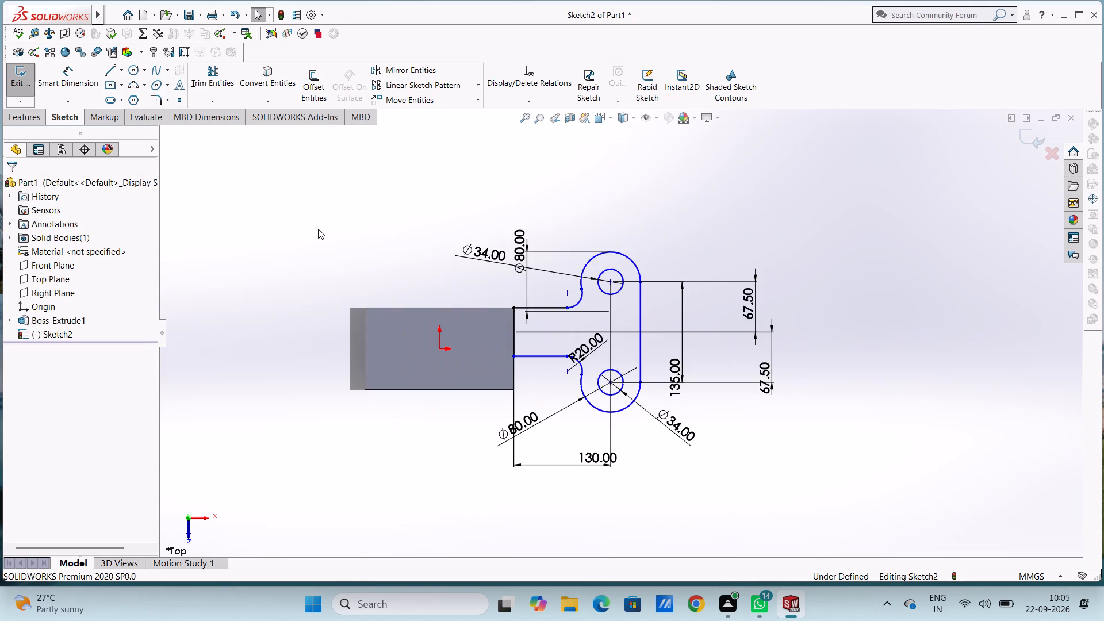
{"action": "scroll", "coordinate": [531, 357], "scroll_direction": "down", "scroll_amount": 2}
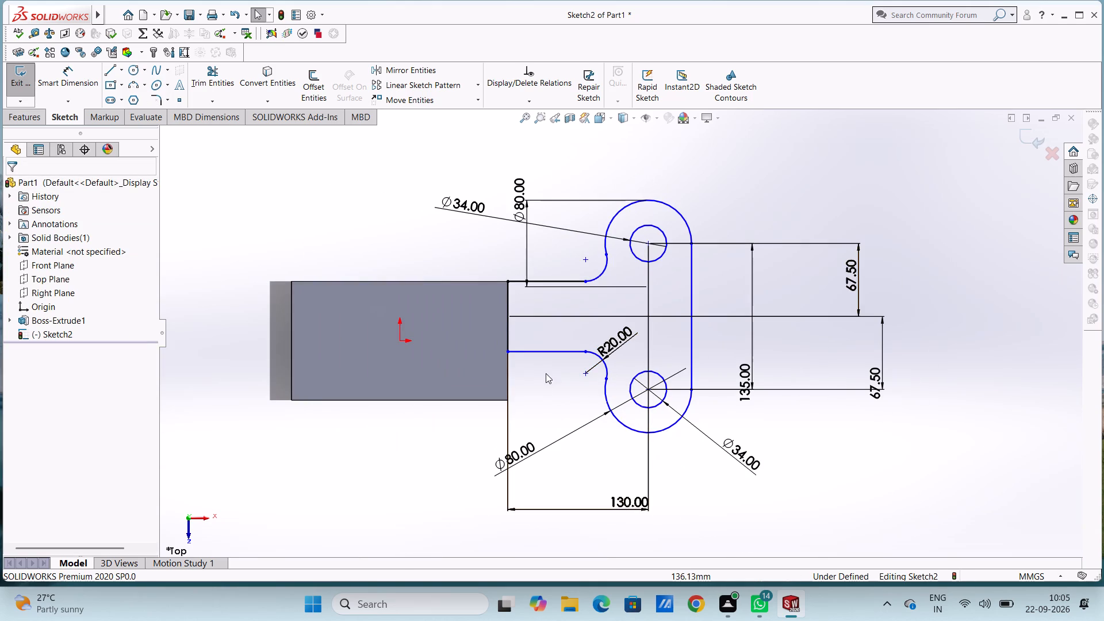
{"action": "scroll", "coordinate": [545, 374], "scroll_direction": "up", "scroll_amount": 3}
{"action": "scroll", "coordinate": [745, 342], "scroll_direction": "down", "scroll_amount": 3}
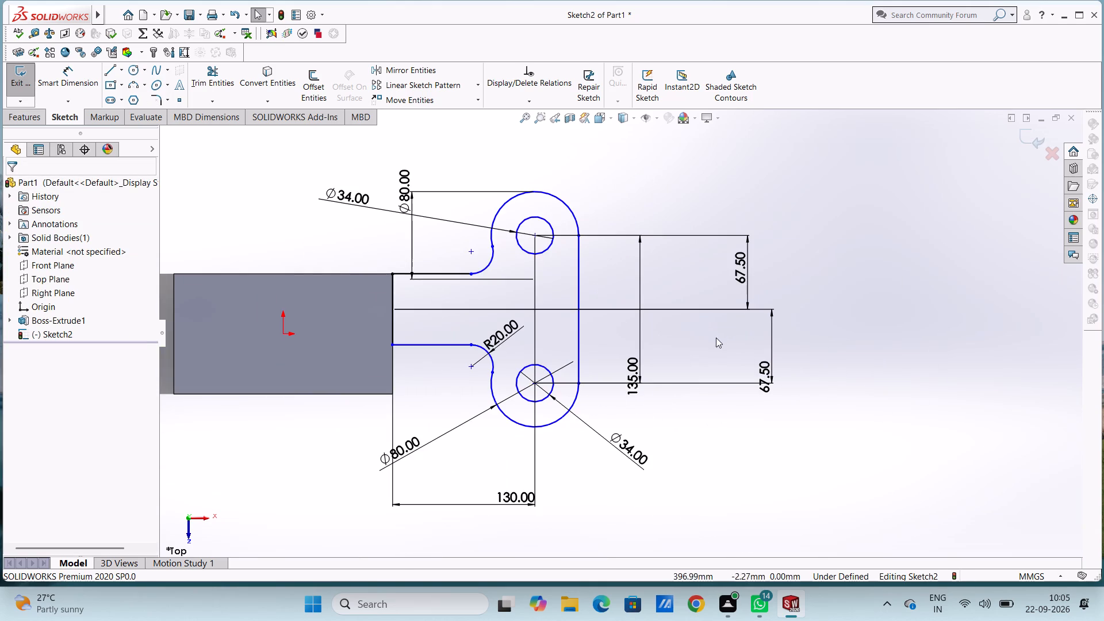
{"action": "left_click", "coordinate": [68, 86]}
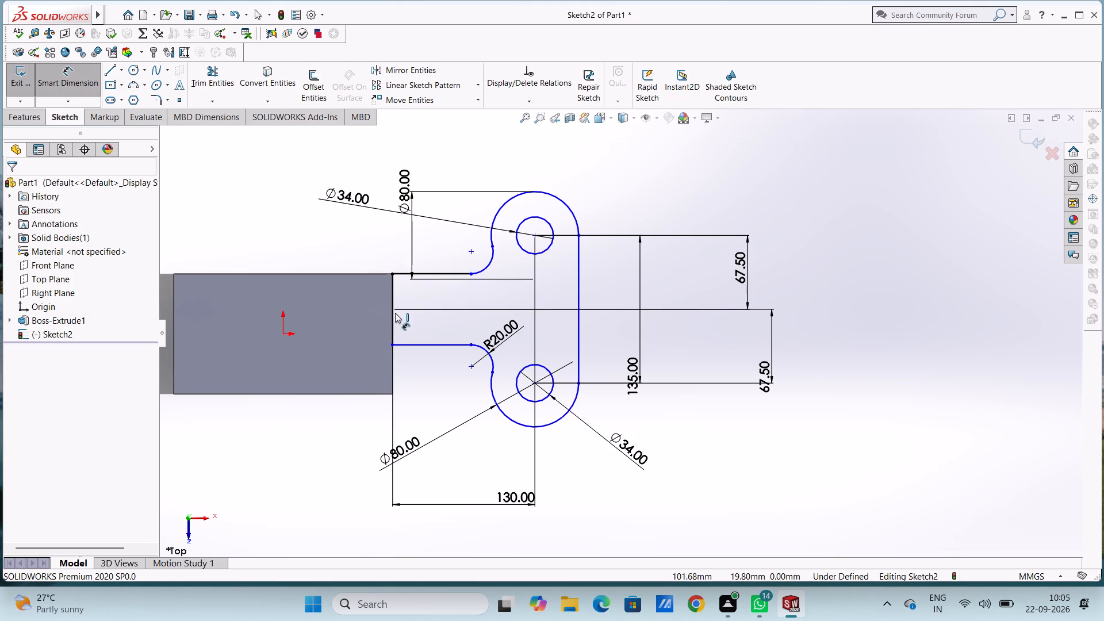
{"action": "left_click", "coordinate": [394, 304]}
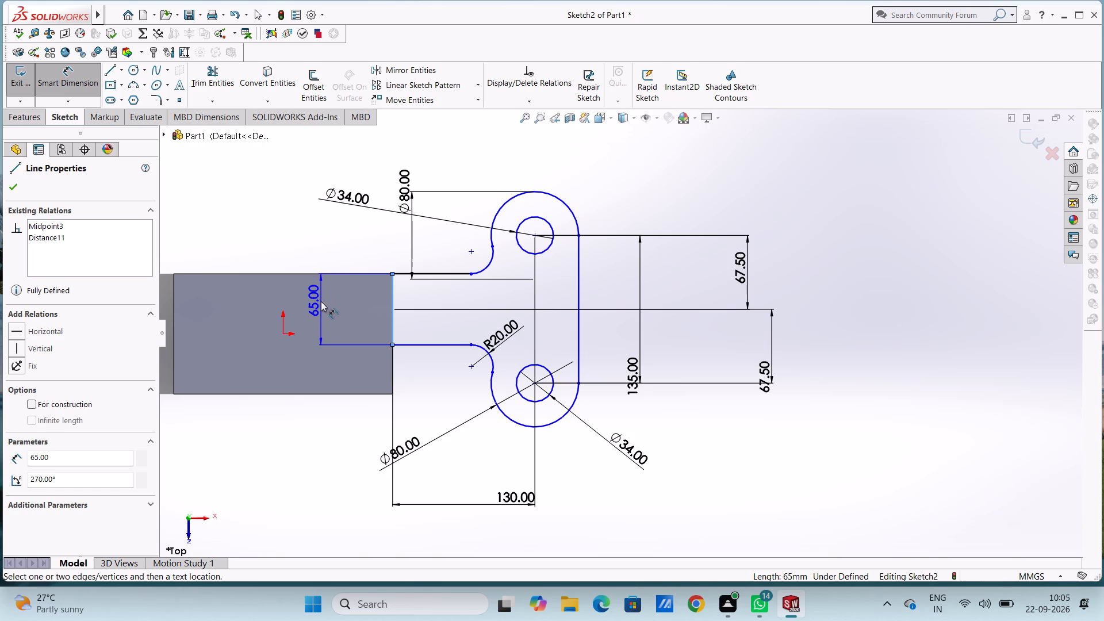
{"action": "left_click", "coordinate": [321, 301]}
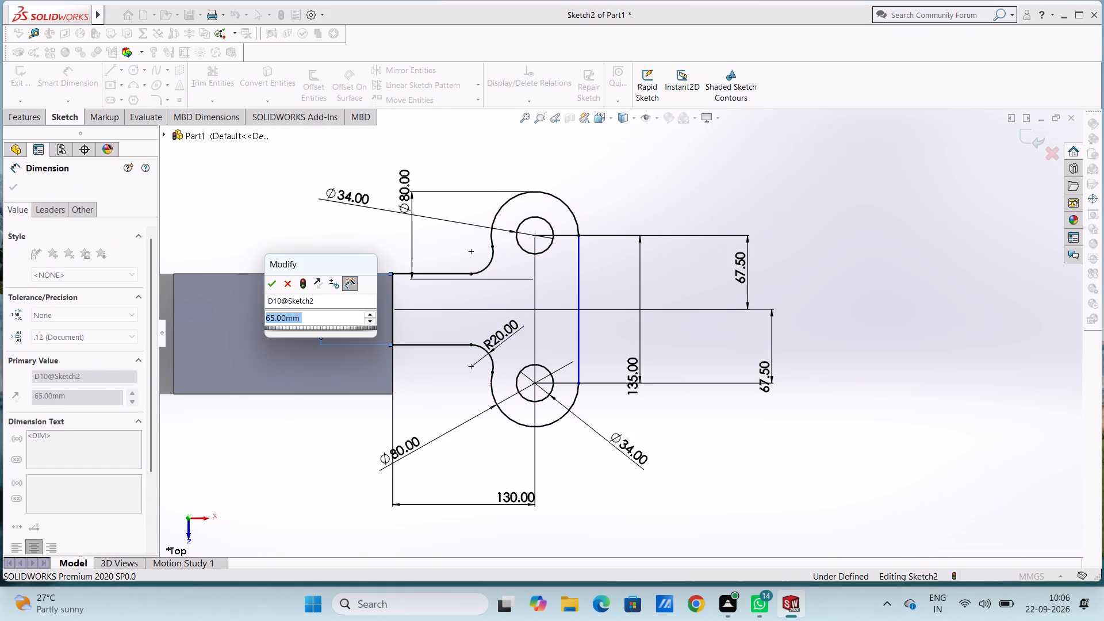
{"action": "type", "text": "67.5"}
{"action": "key", "text": "Return"}
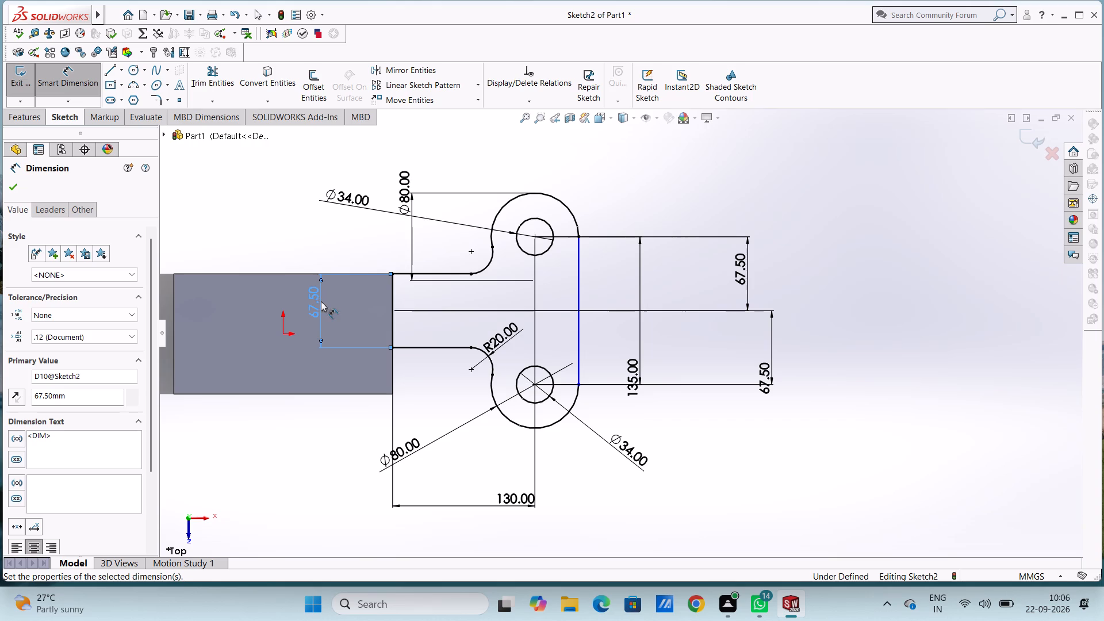
{"action": "left_click", "coordinate": [293, 223]}
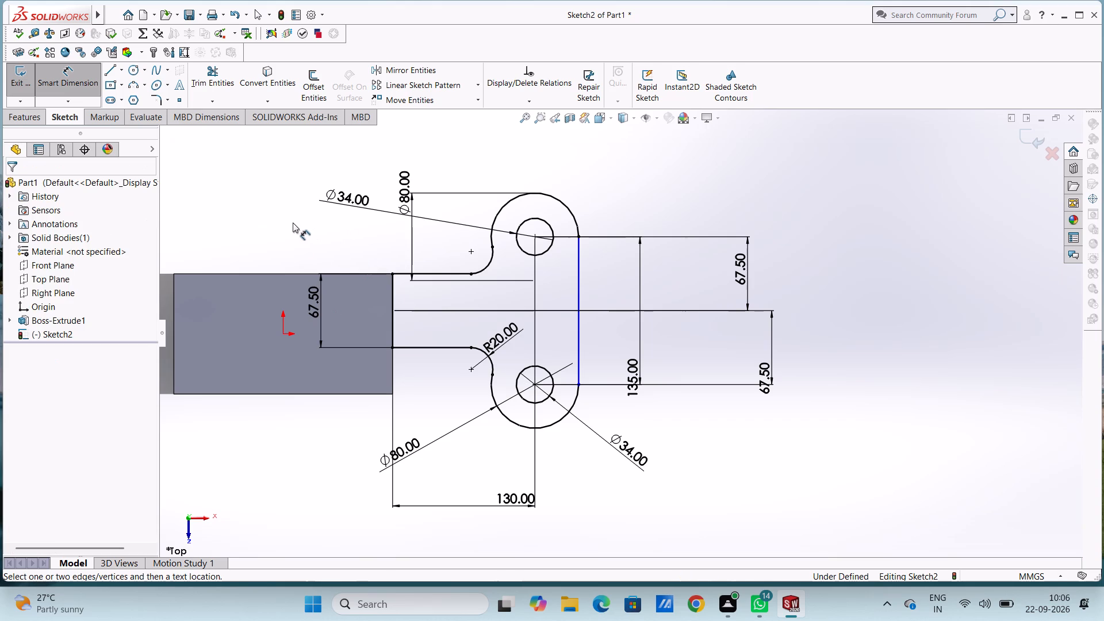
Dimension the vertical line joining the two outer arcs as 135 mm.
{"action": "left_click", "coordinate": [580, 277]}
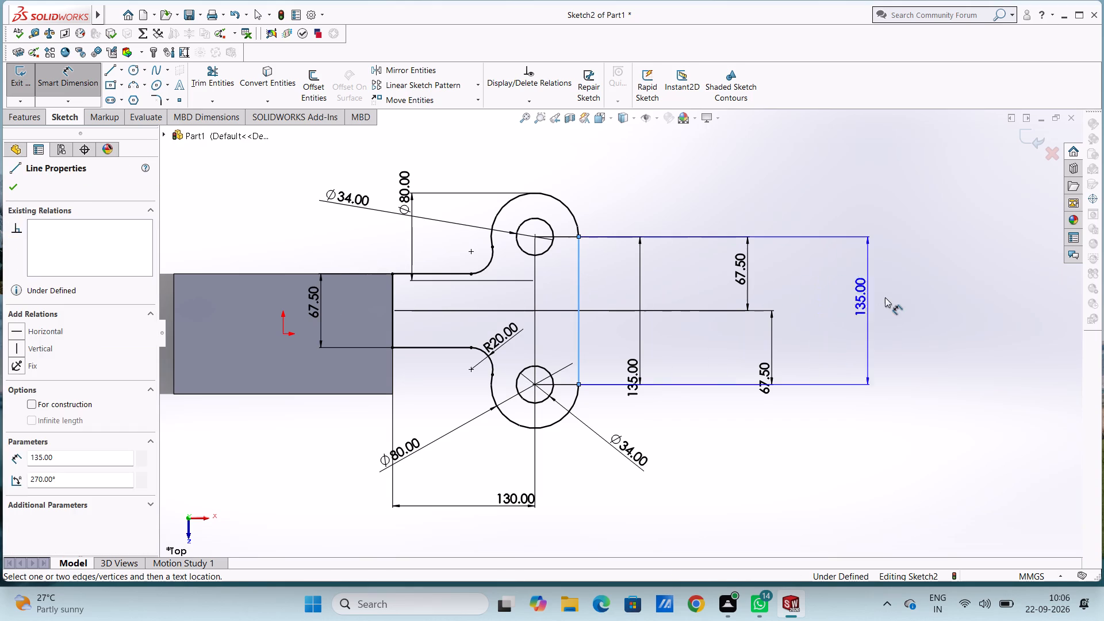
{"action": "left_click", "coordinate": [895, 295]}
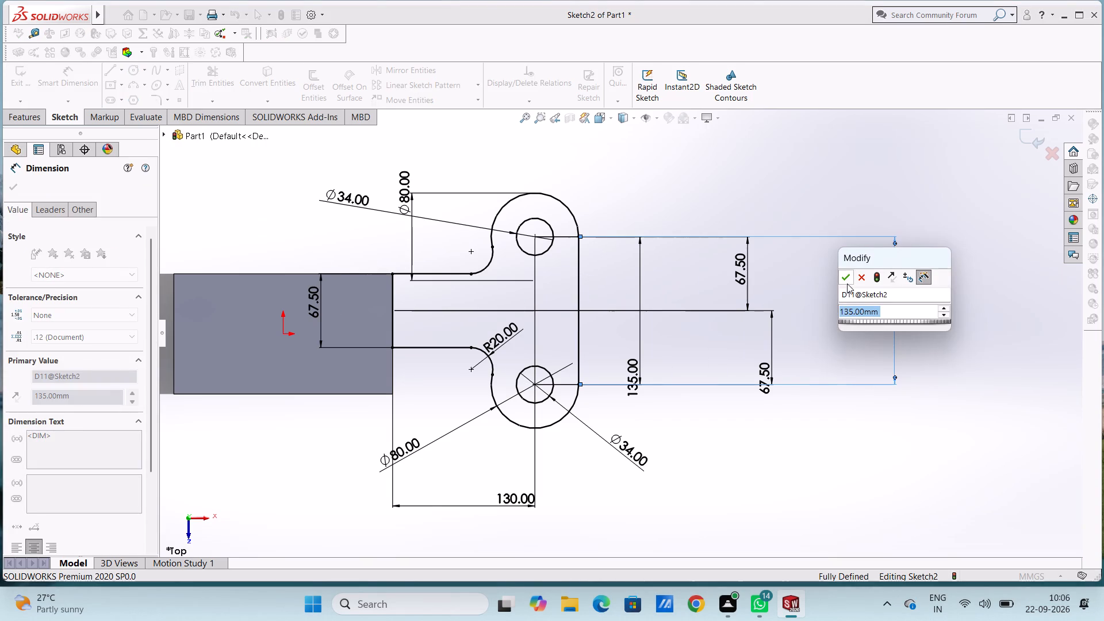
{"action": "left_click", "coordinate": [847, 283]}
{"action": "left_click", "coordinate": [806, 226]}
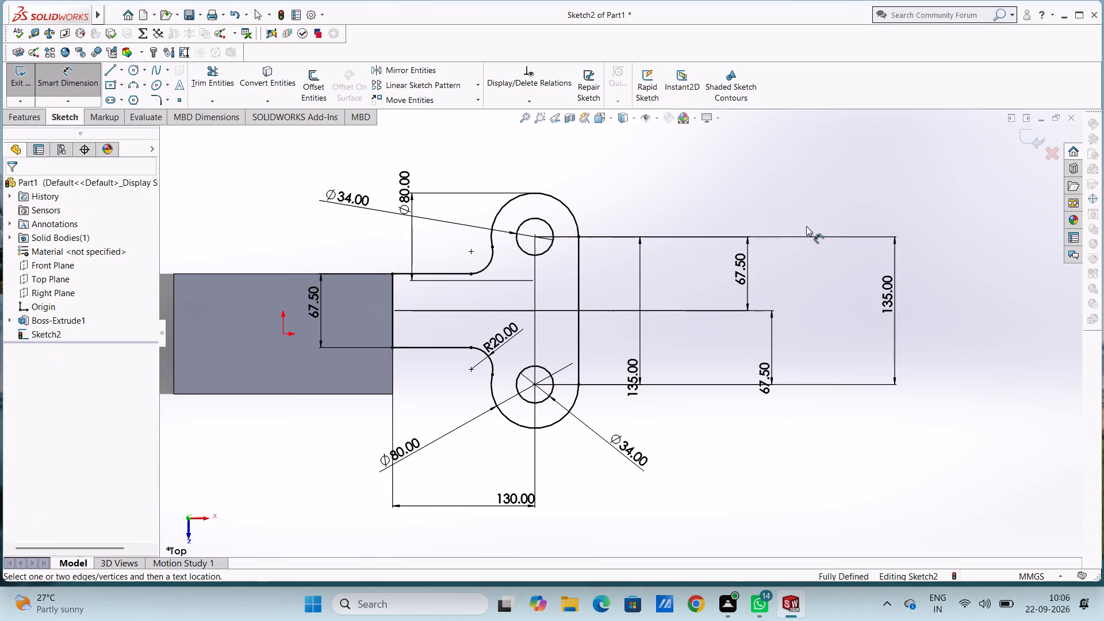
{"action": "key", "text": "Escape"}
{"action": "key", "text": "Escape"}
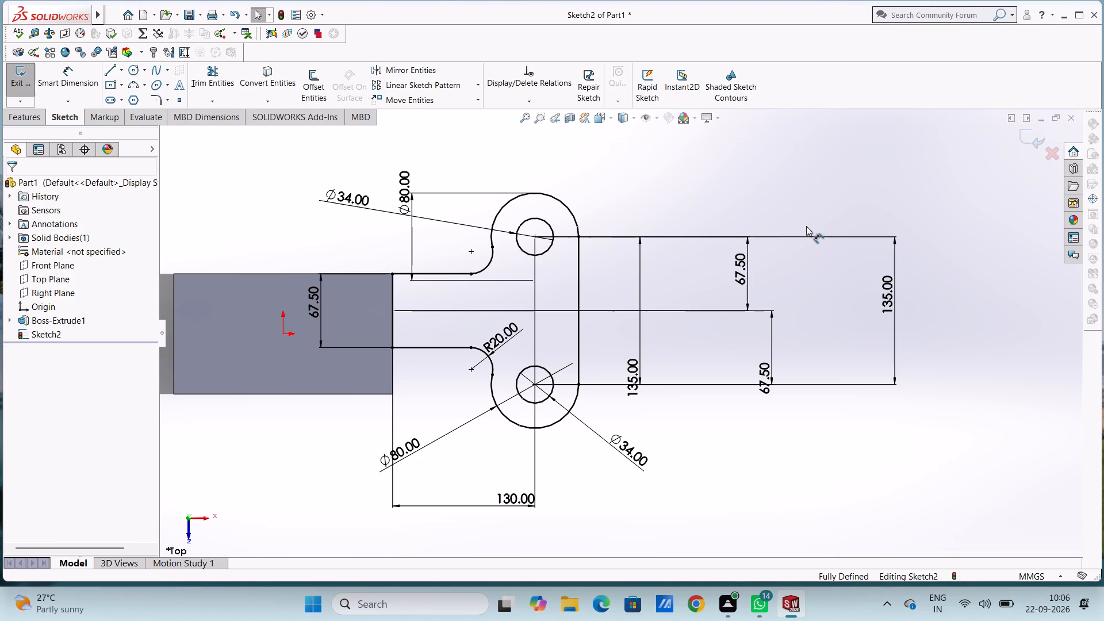
Extrude the two-hole bracket sketch 20 mm blind in the reversed direction, merged with the base plate.
{"action": "scroll", "coordinate": [727, 389], "scroll_direction": "up", "scroll_amount": 4}
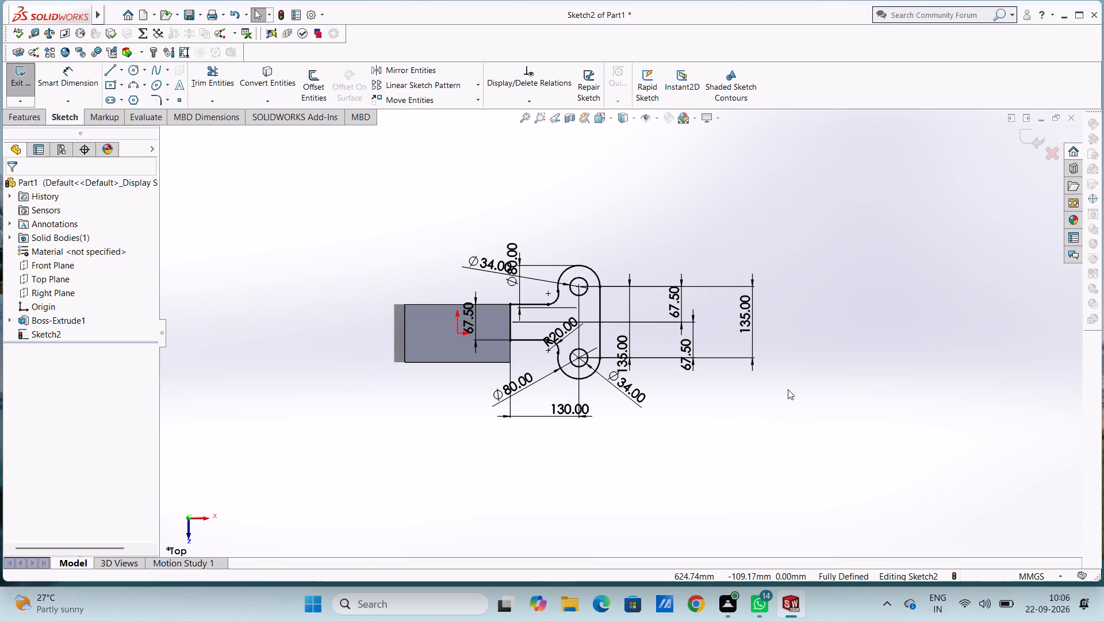
{"action": "key", "text": "ctrl+7"}
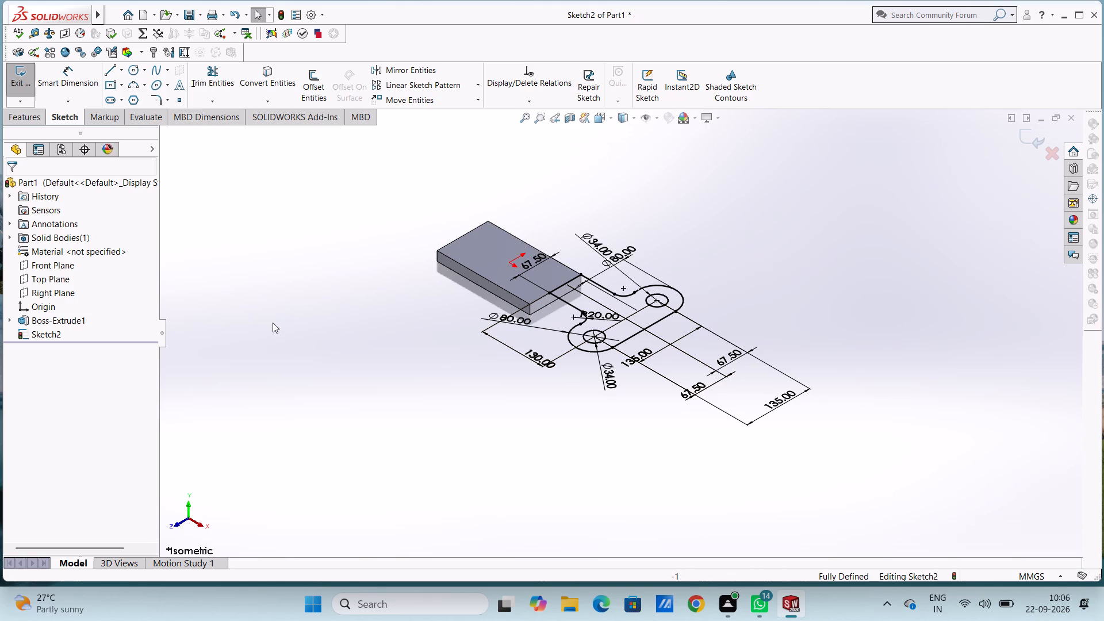
{"action": "left_click", "coordinate": [36, 118]}
{"action": "left_click", "coordinate": [29, 93]}
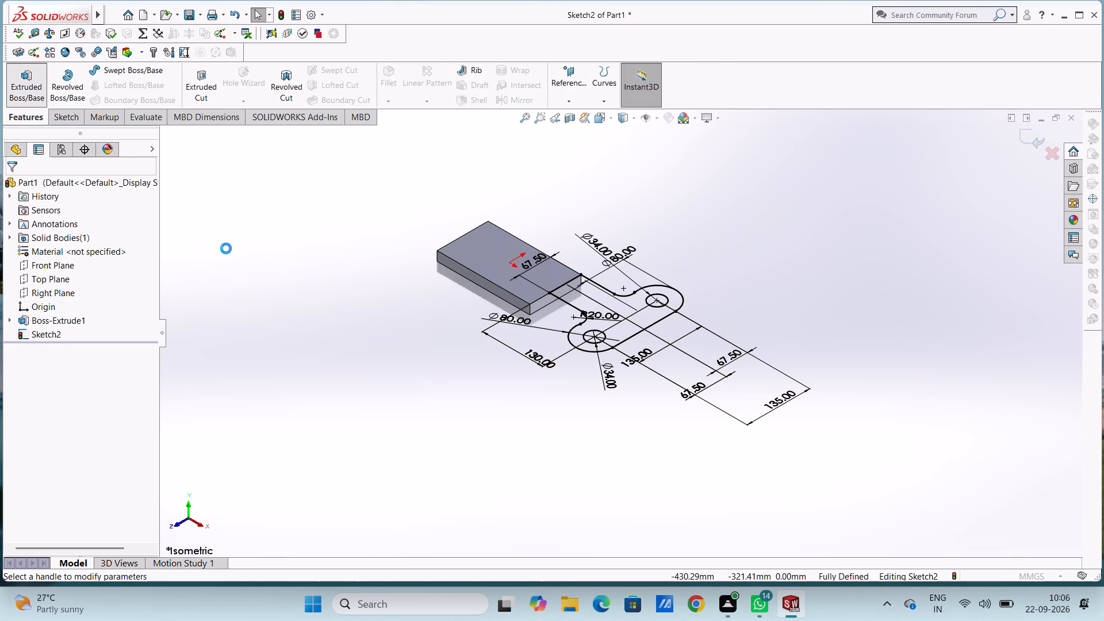
{"action": "left_click", "coordinate": [20, 264]}
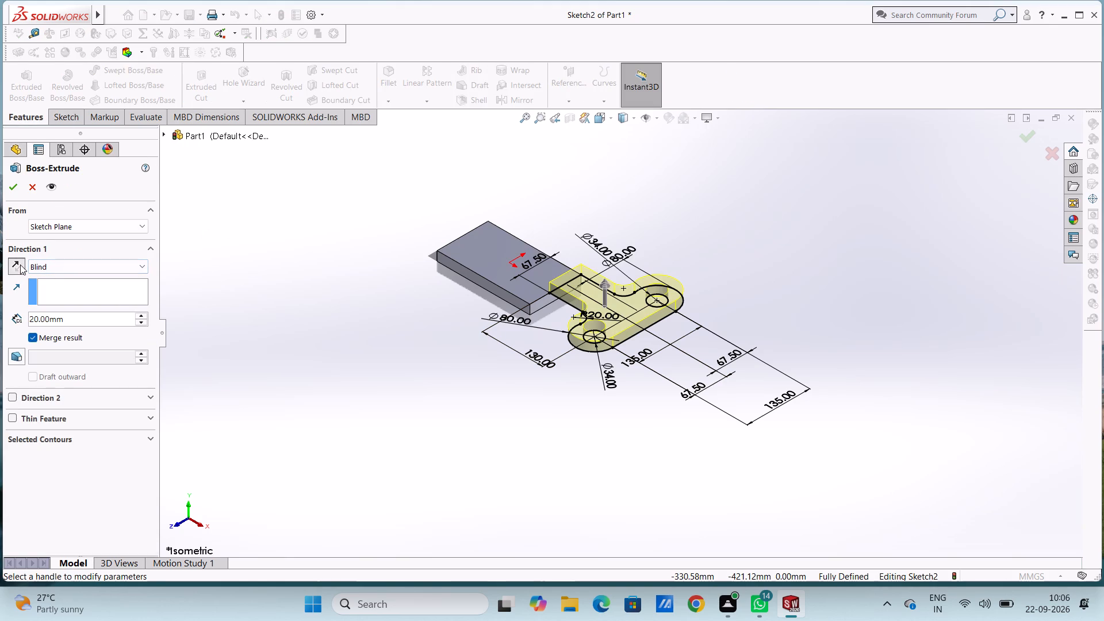
{"action": "left_click", "coordinate": [13, 186]}
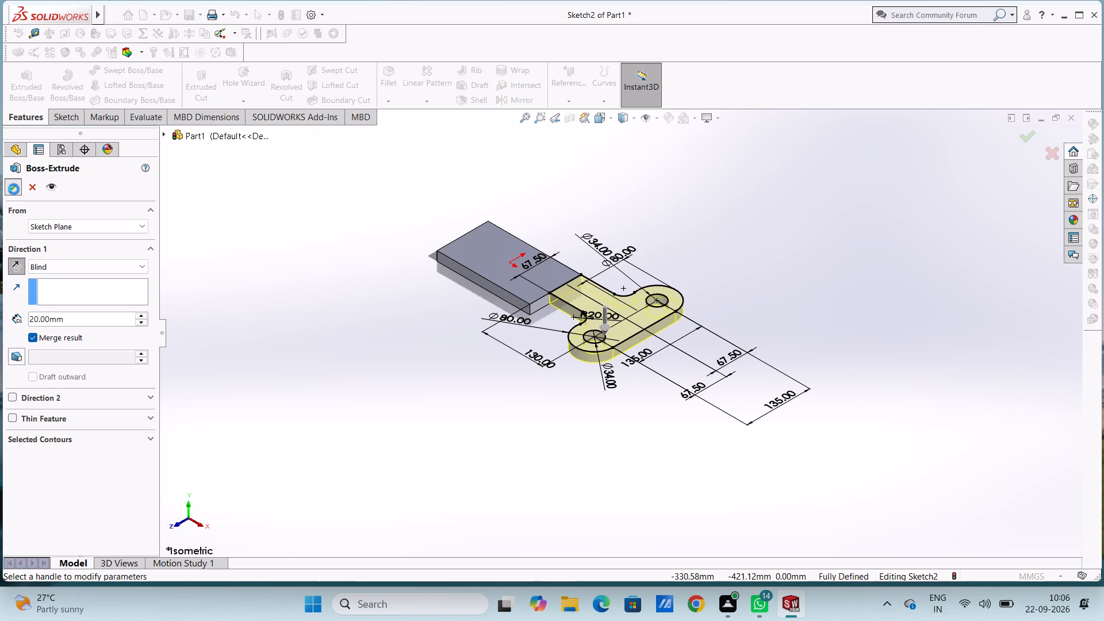
{"action": "left_click", "coordinate": [273, 367]}
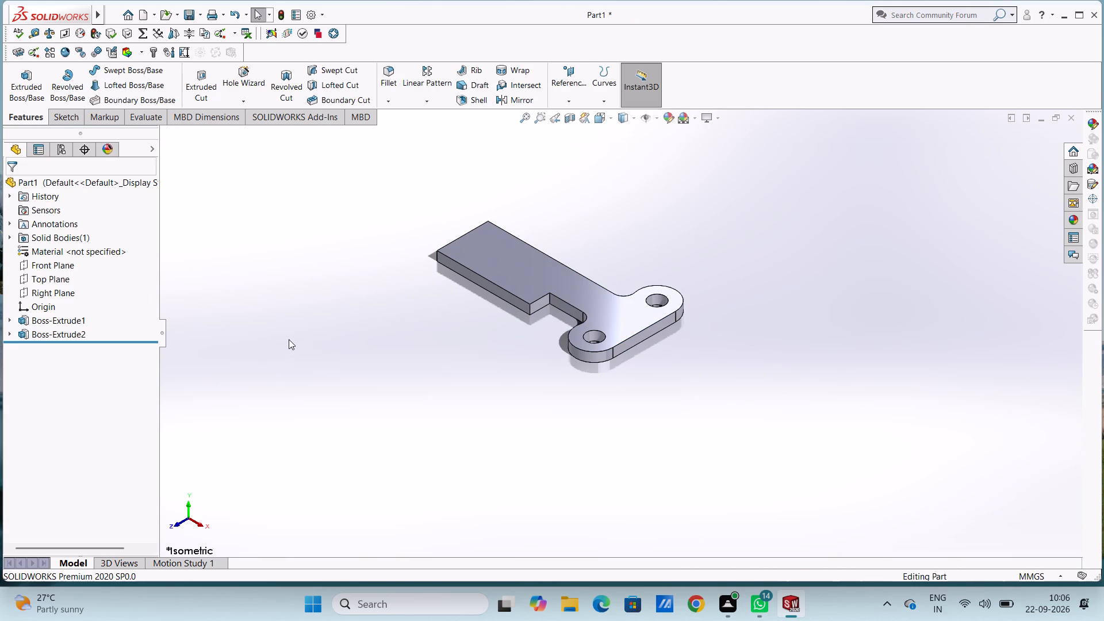
Start a new sketch on the base plate's end face opposite the bracket.
{"action": "middle_click_drag", "start_coordinate": [298, 342], "coordinate": [323, 447]}
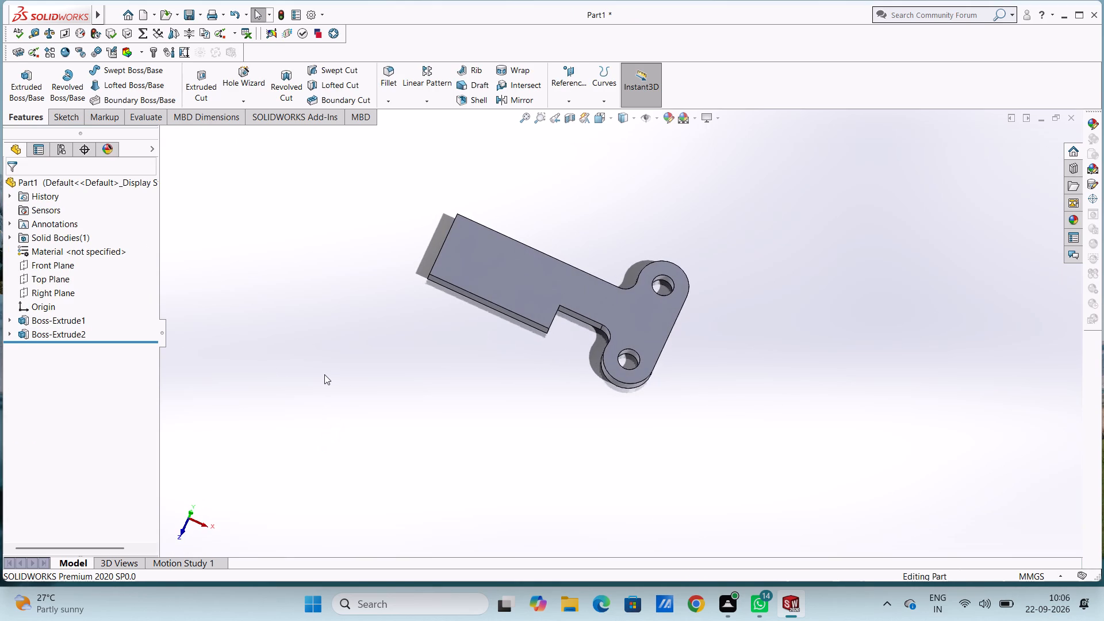
{"action": "key", "text": "ctrl+5"}
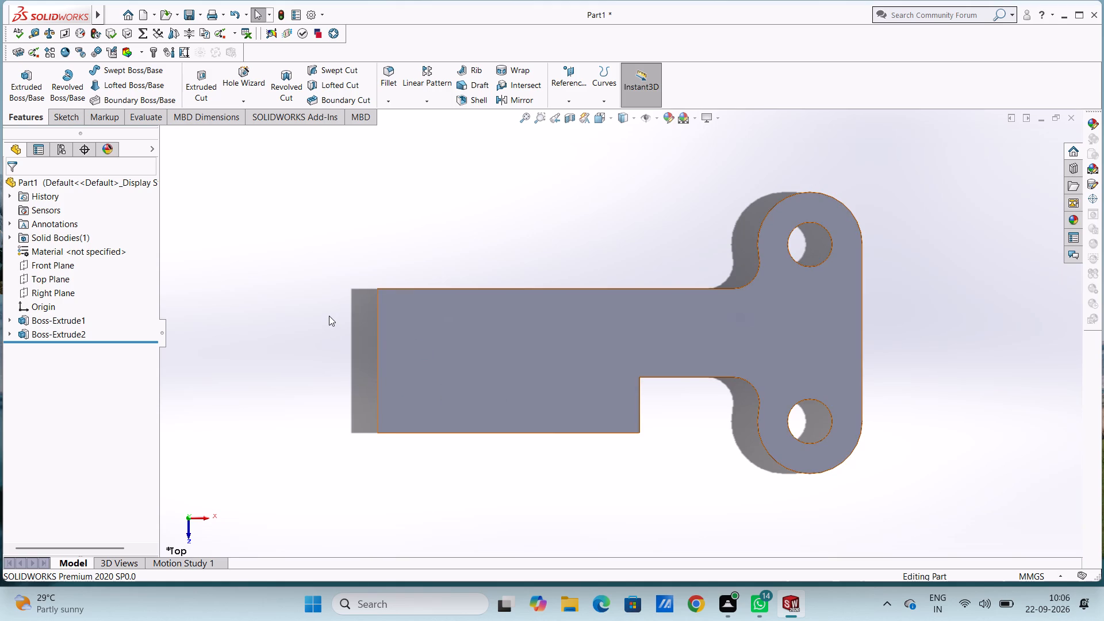
{"action": "key", "text": "ctrl+1"}
{"action": "key", "text": "ctrl+3"}
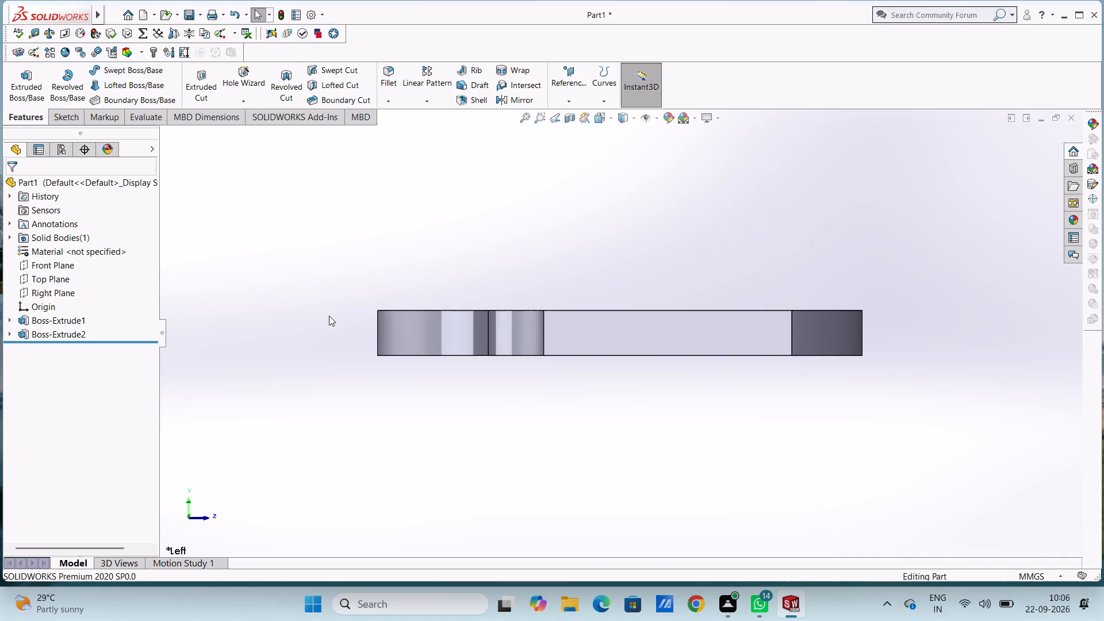
{"action": "left_click", "coordinate": [709, 341]}
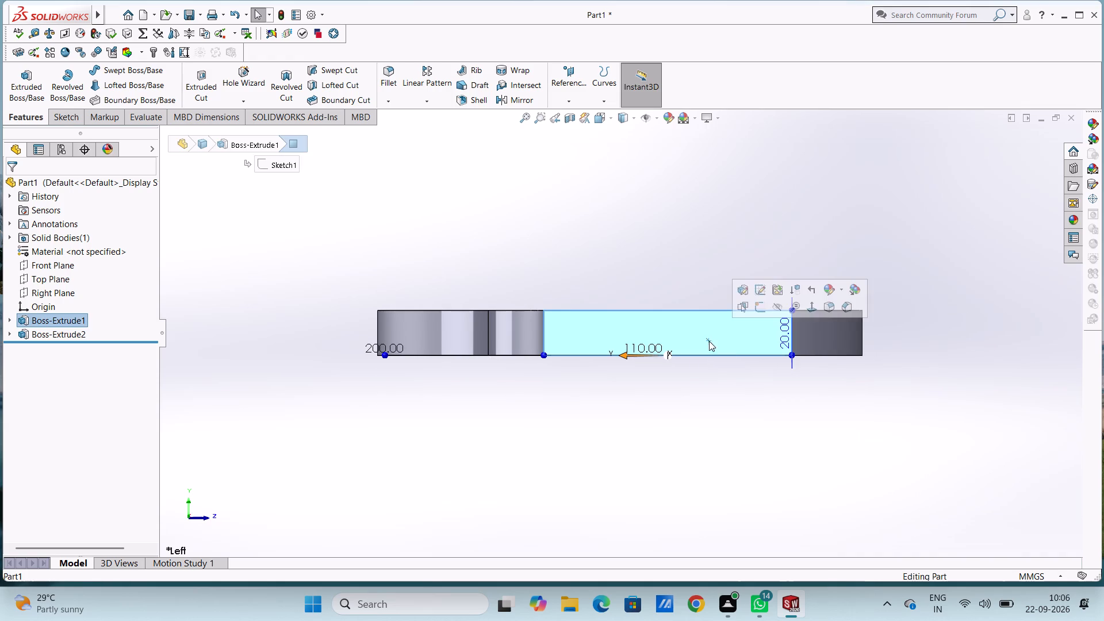
{"action": "left_click", "coordinate": [760, 308]}
{"action": "left_click", "coordinate": [742, 250]}
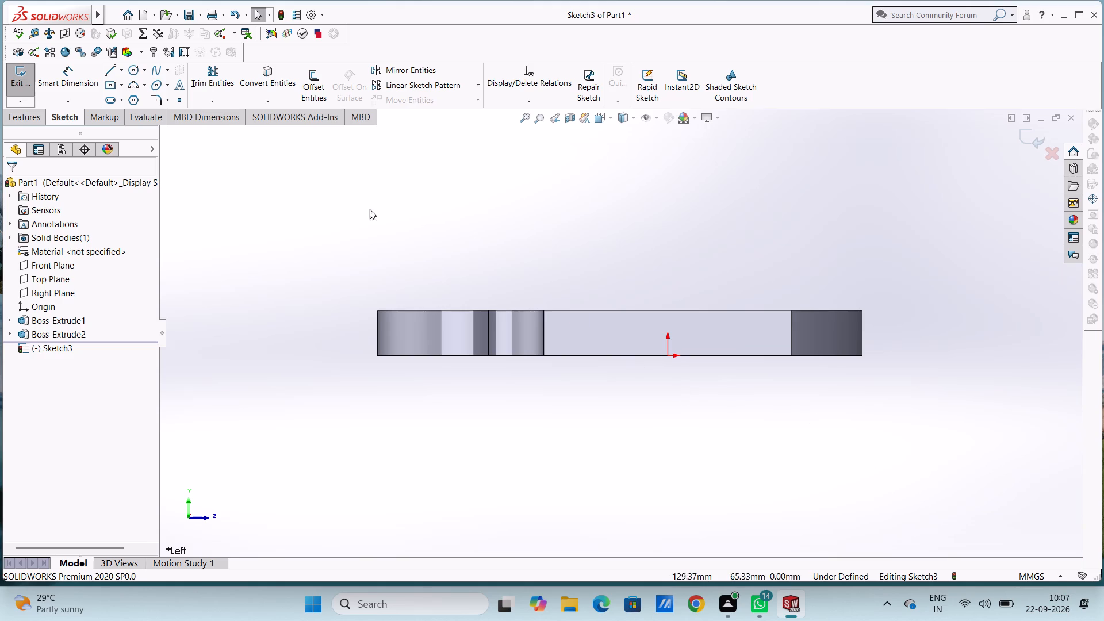
Draw a 40 mm line along the end face's bottom edge, starting from the corner on the side flush with the bracket arm.
{"action": "left_click", "coordinate": [105, 72]}
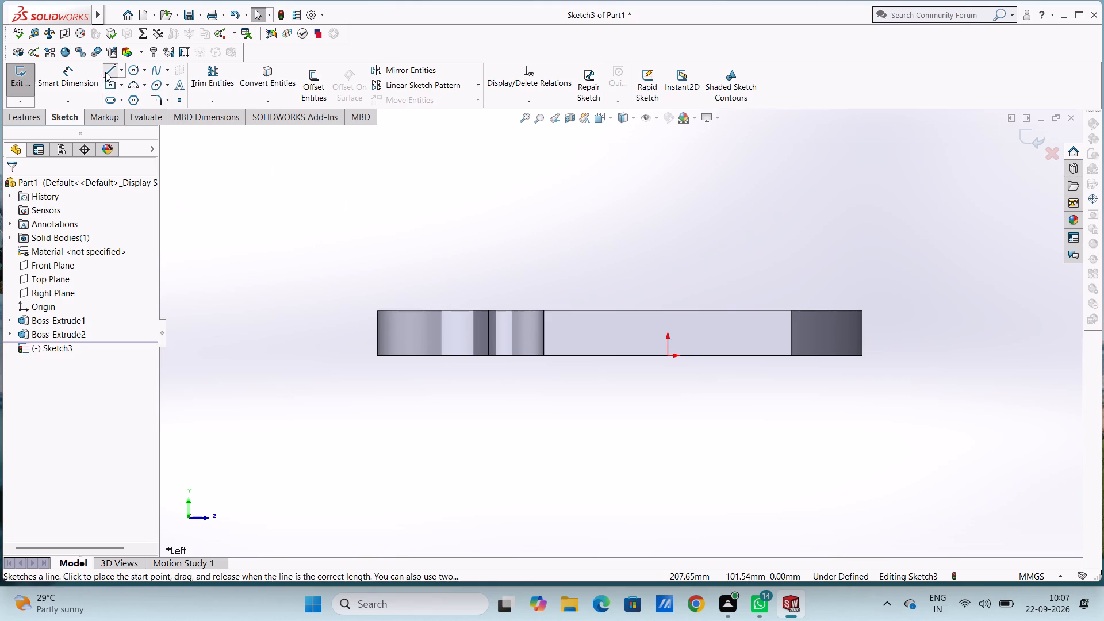
{"action": "left_click", "coordinate": [541, 356]}
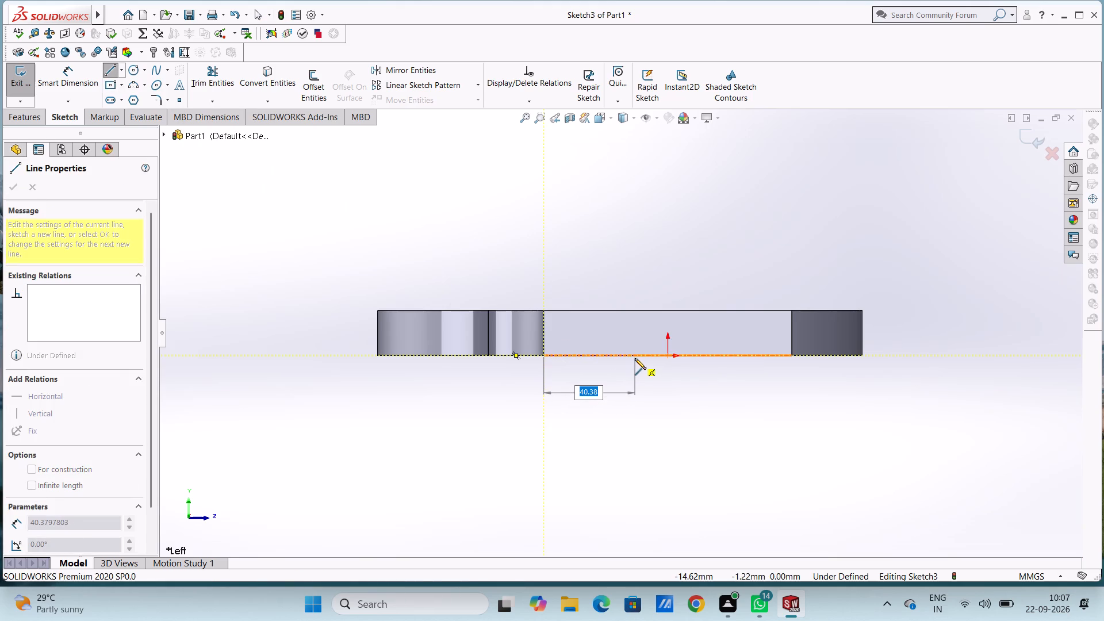
{"action": "type", "text": "40"}
{"action": "key", "text": "Return"}
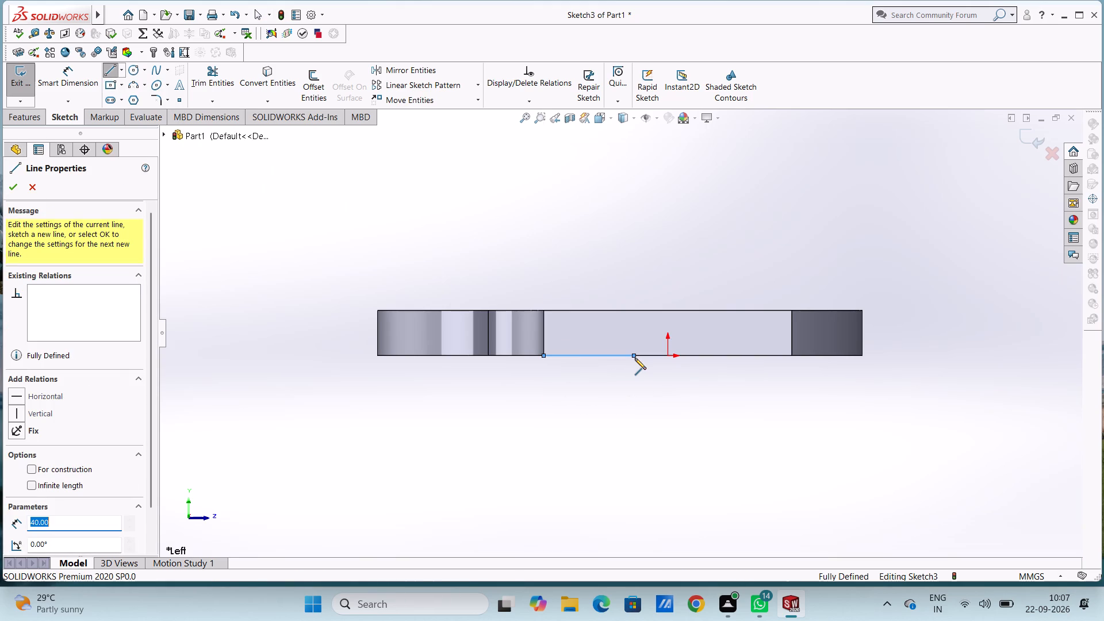
{"action": "key", "text": "Escape"}
{"action": "key", "text": "Escape"}
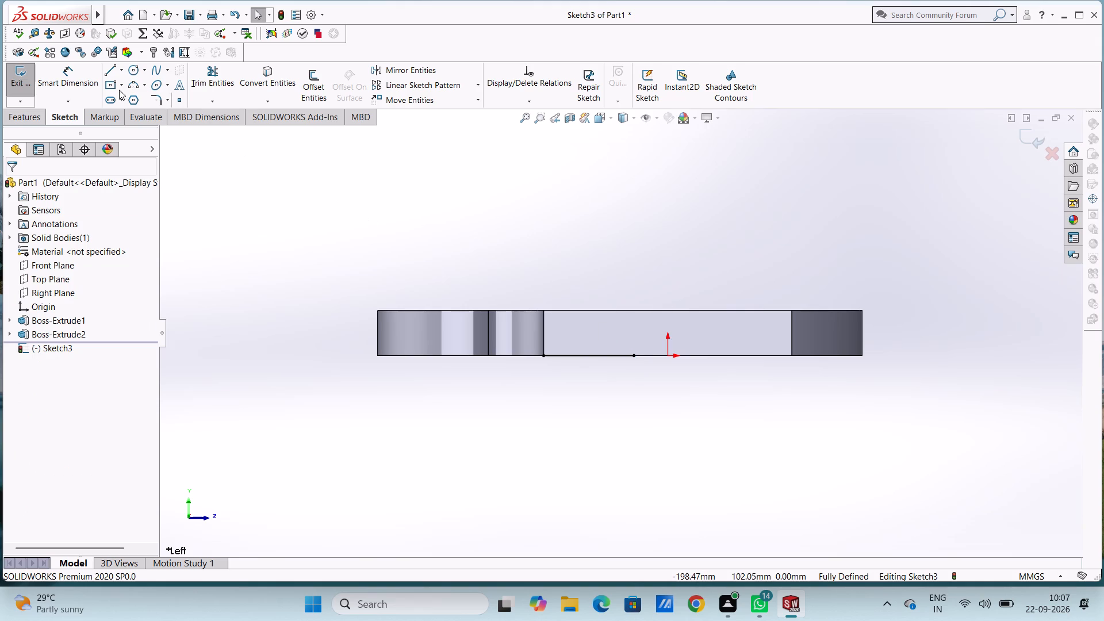
Draw a line along the bottom edge from the 40 mm line's end to the face's opposite bottom corner.
{"action": "left_click", "coordinate": [113, 66]}
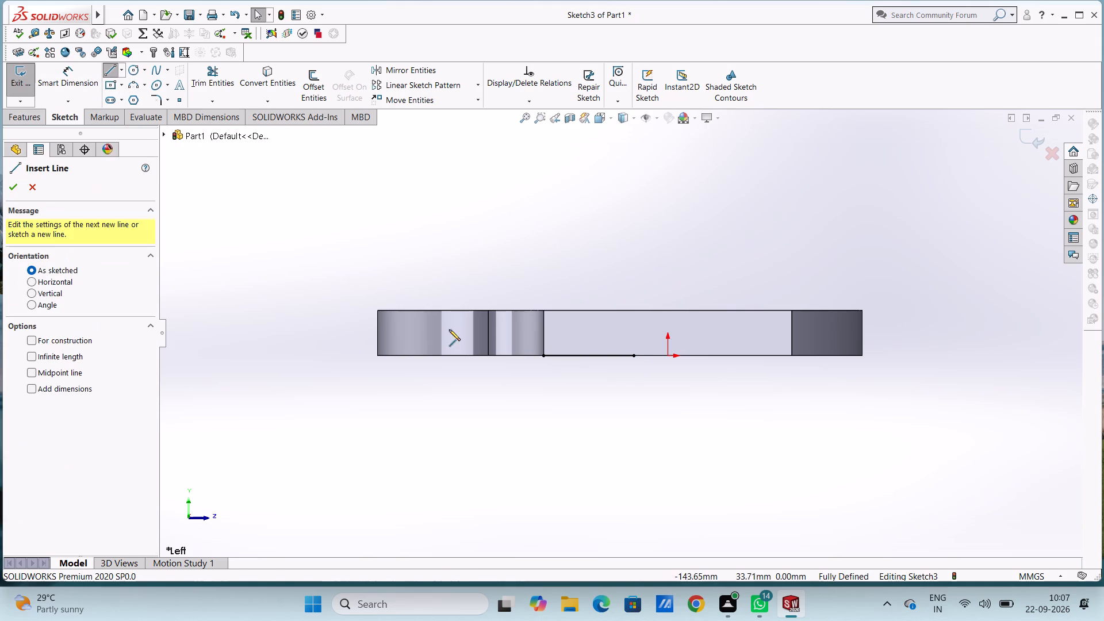
{"action": "left_click", "coordinate": [634, 354]}
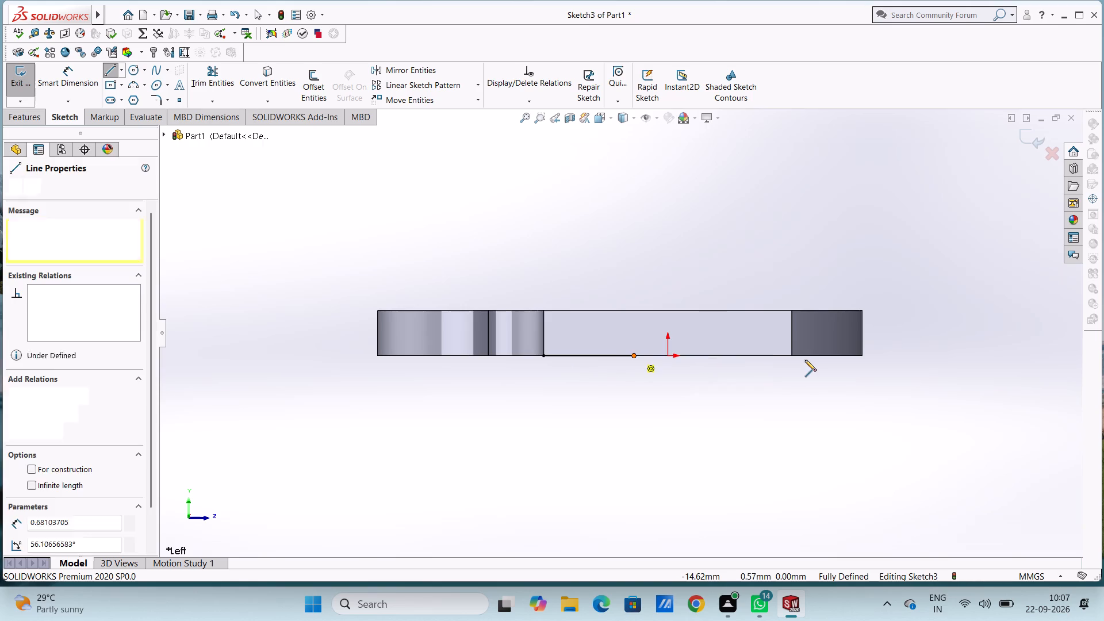
{"action": "left_click", "coordinate": [792, 356]}
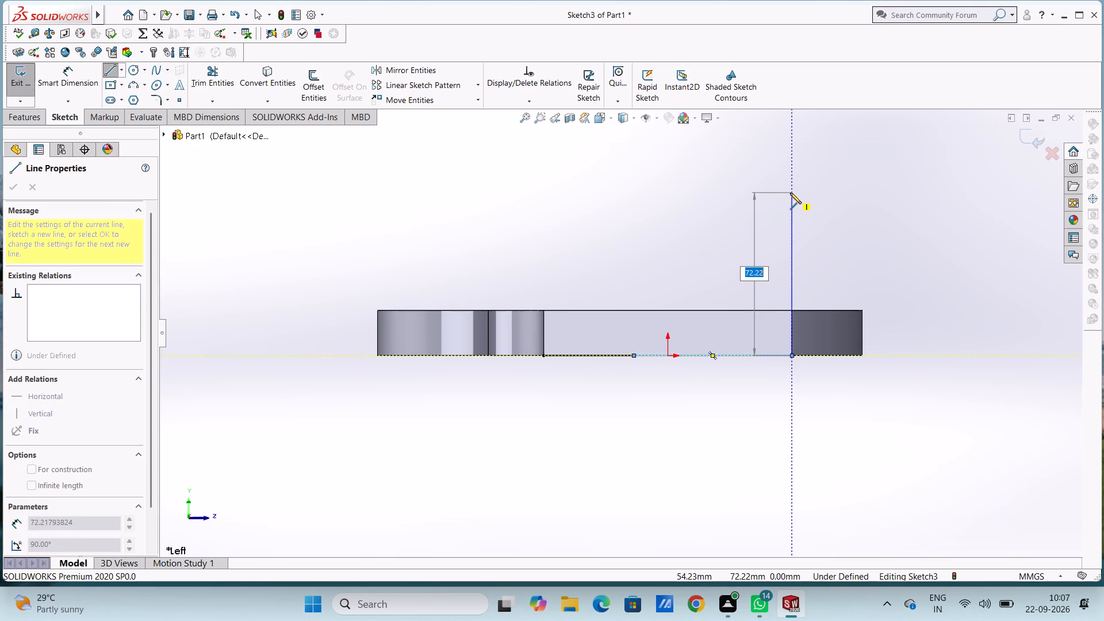
{"action": "key", "text": "Escape"}
{"action": "key", "text": "Escape"}
{"action": "key", "text": "Escape"}
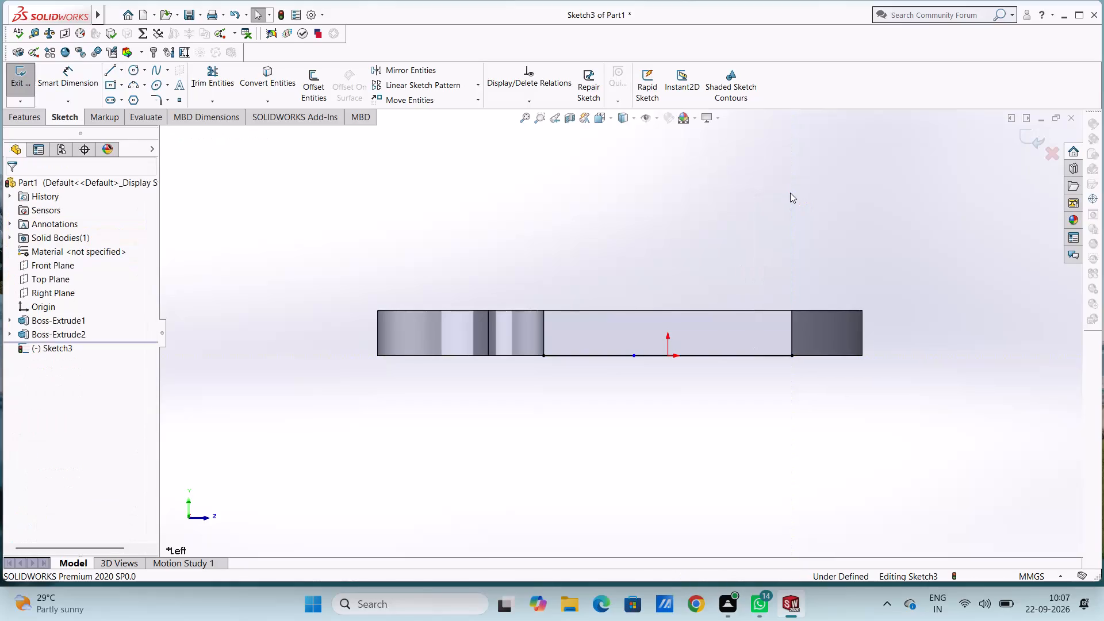
Delete the 40 mm line, keeping the other line on the bottom edge.
{"action": "left_click", "coordinate": [627, 352]}
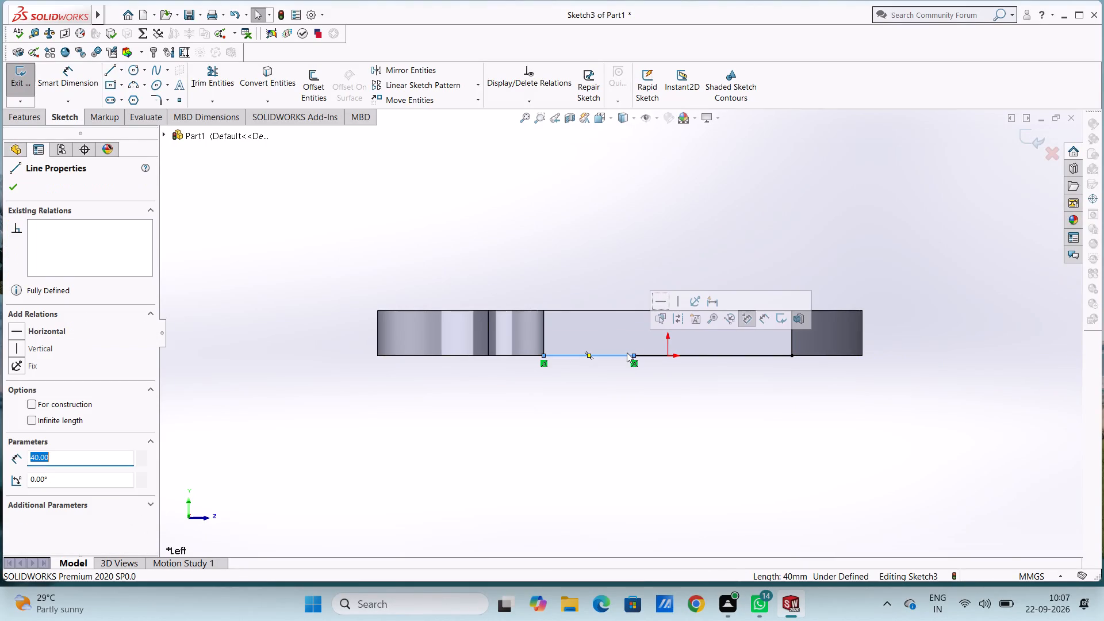
{"action": "key", "text": "Delete"}
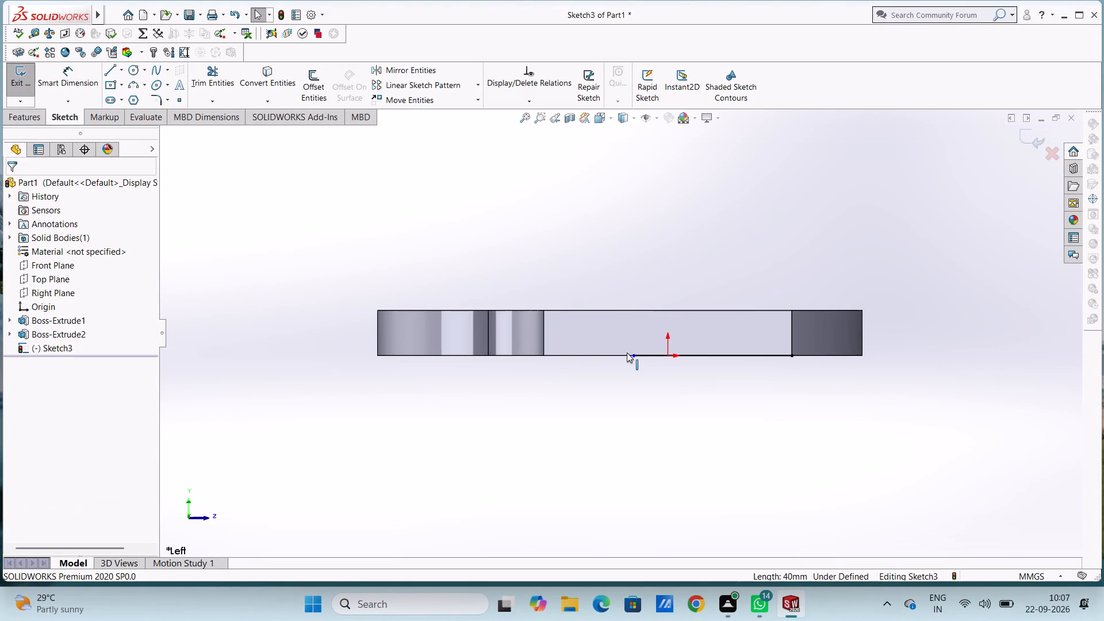
Sketch two concentric circles of 15 mm and 30 mm radius, centred about 143 mm above the plate's bottom edge, over the plate.
{"action": "scroll", "coordinate": [627, 352], "scroll_direction": "up", "scroll_amount": 3}
{"action": "scroll", "coordinate": [716, 229], "scroll_direction": "up", "scroll_amount": 3}
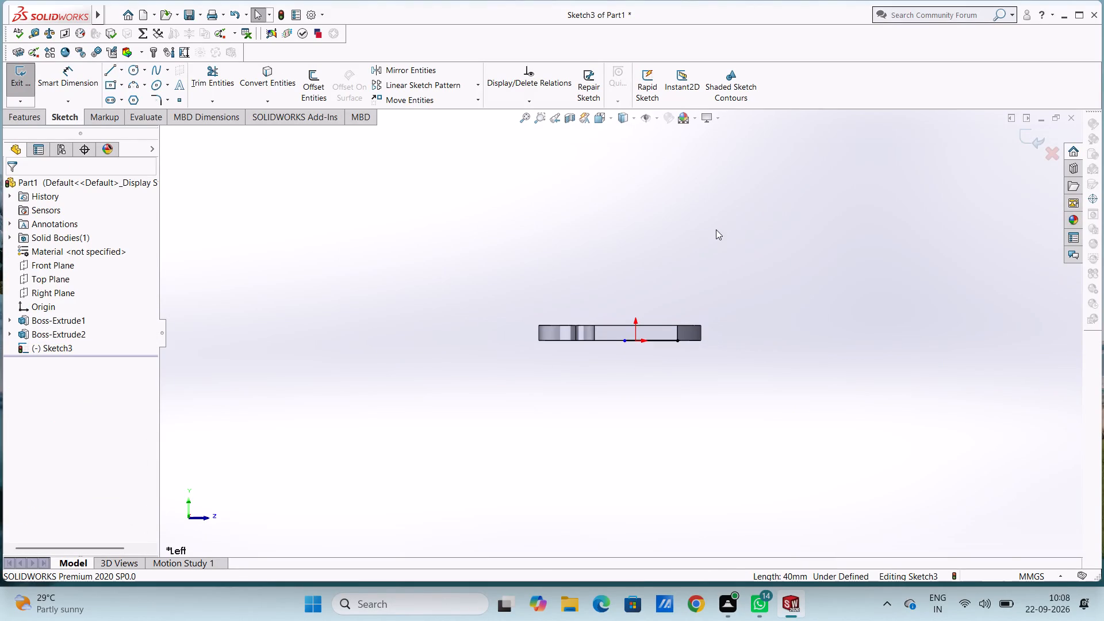
{"action": "scroll", "coordinate": [678, 218], "scroll_direction": "down", "scroll_amount": 4}
{"action": "scroll", "coordinate": [582, 376], "scroll_direction": "up", "scroll_amount": 2}
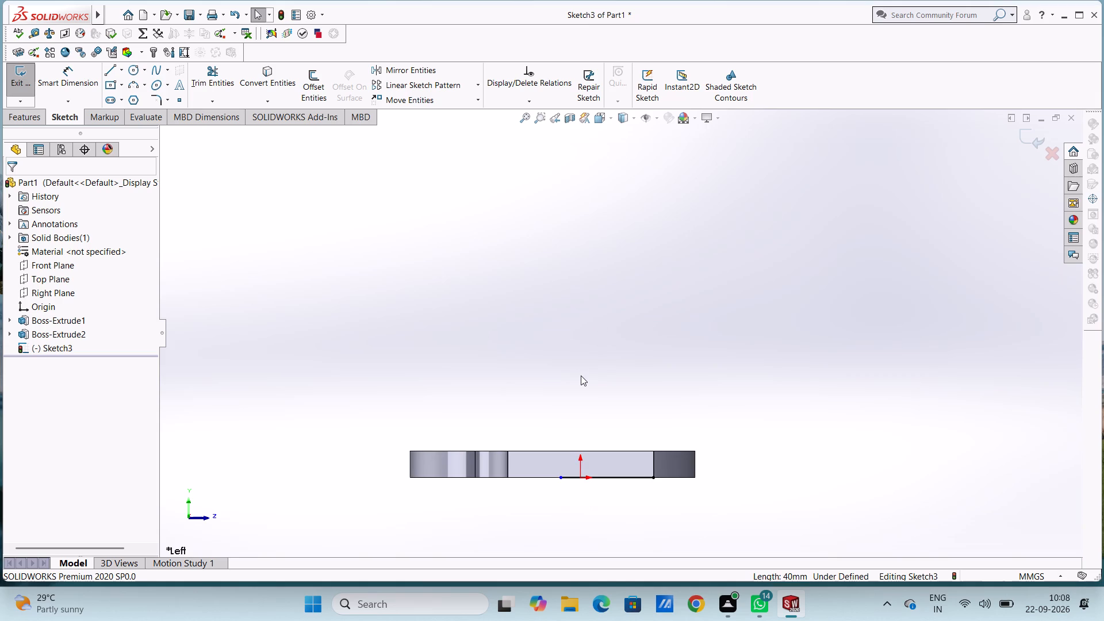
{"action": "left_click", "coordinate": [133, 68]}
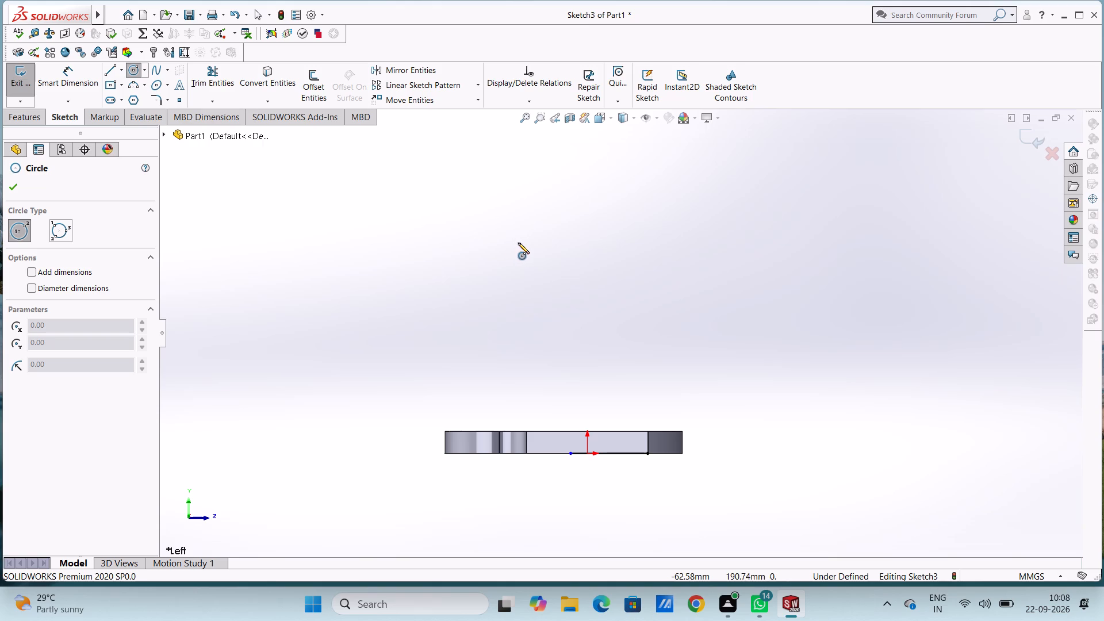
{"action": "left_click", "coordinate": [612, 296]}
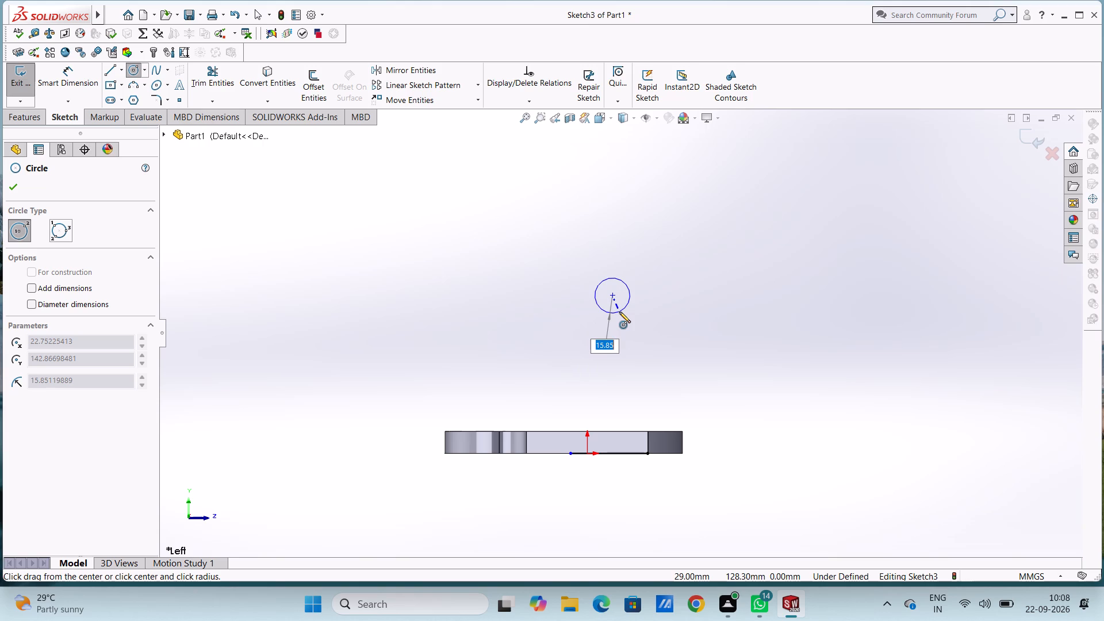
{"action": "type", "text": "15"}
{"action": "key", "text": "Return"}
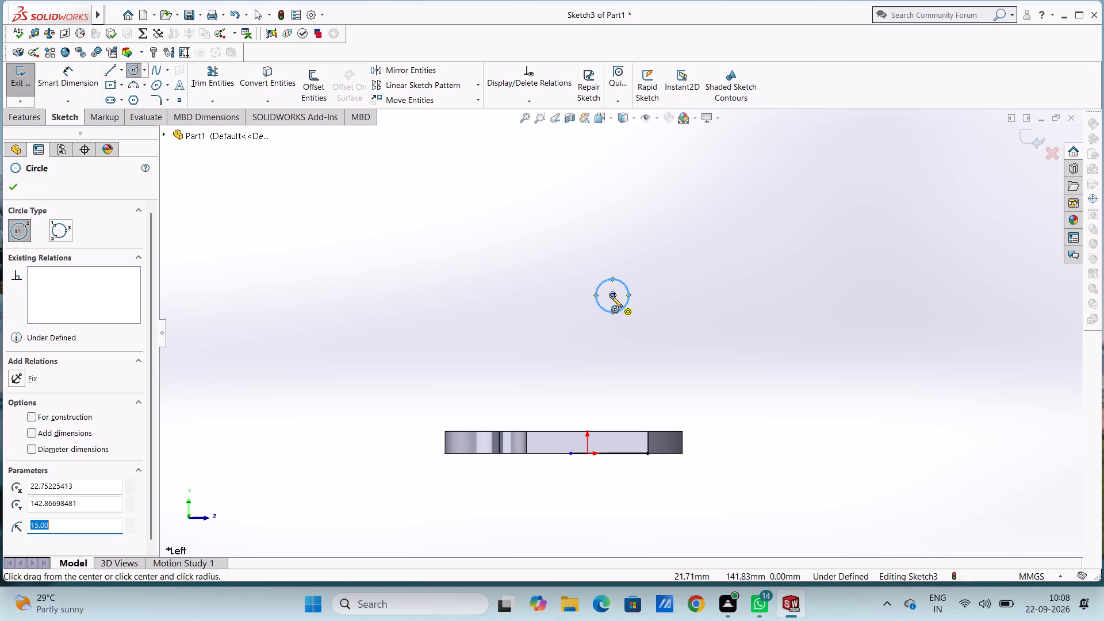
{"action": "left_click", "coordinate": [612, 293]}
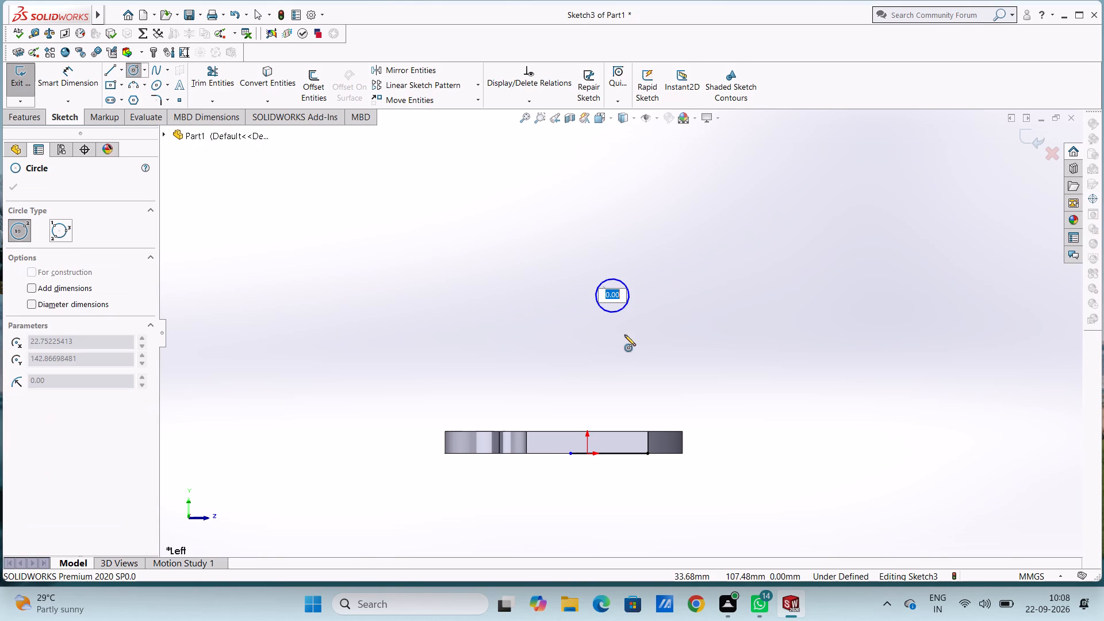
{"action": "type", "text": "30"}
{"action": "key", "text": "Return"}
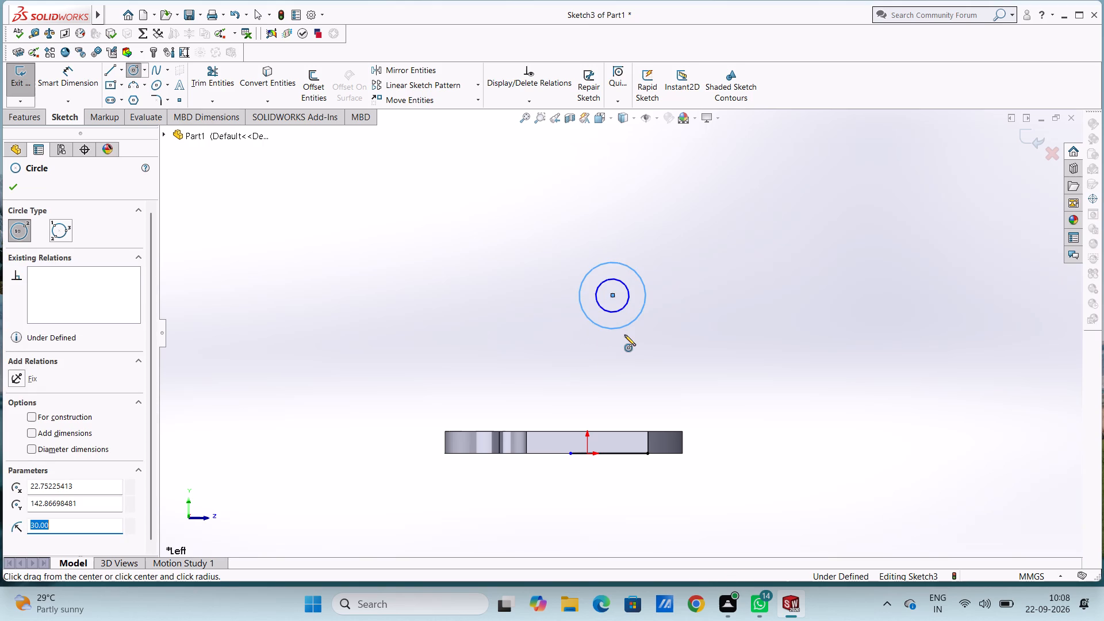
Sketch a second concentric pair with 15 mm and 30 mm radii, level with the first and about 163 mm away, beyond the bracket side.
{"action": "left_click", "coordinate": [432, 296]}
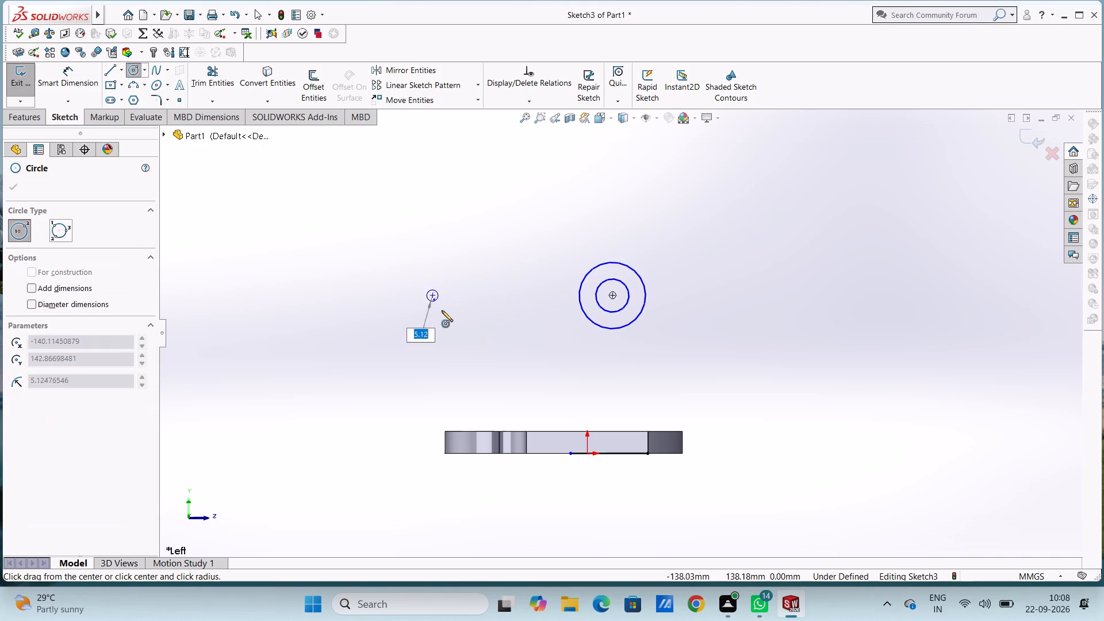
{"action": "type", "text": "15"}
{"action": "key", "text": "Return"}
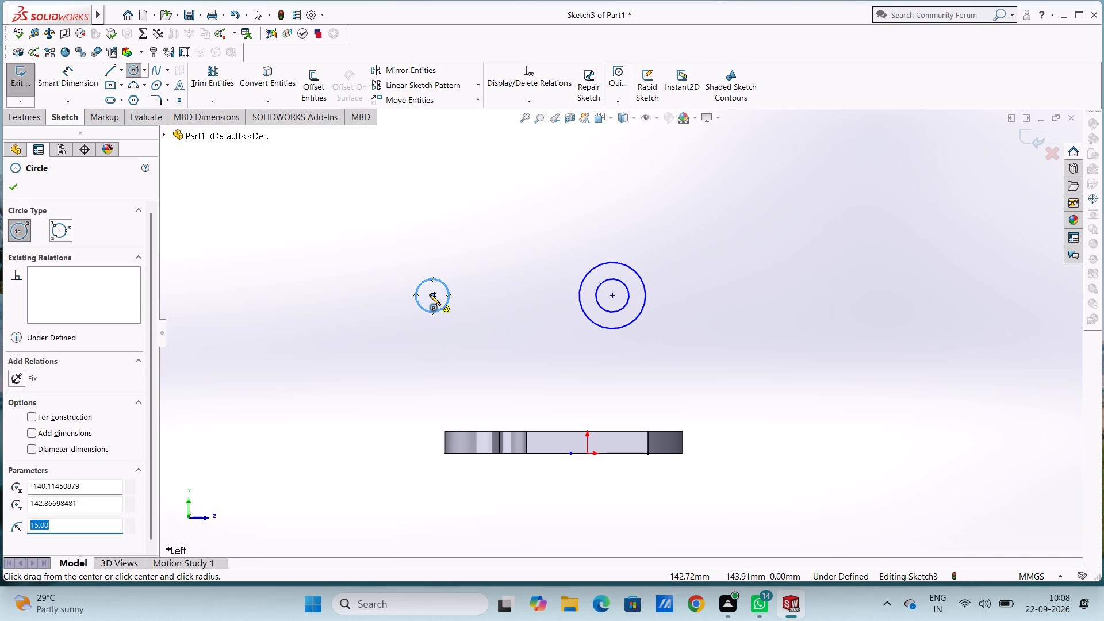
{"action": "left_click", "coordinate": [432, 295]}
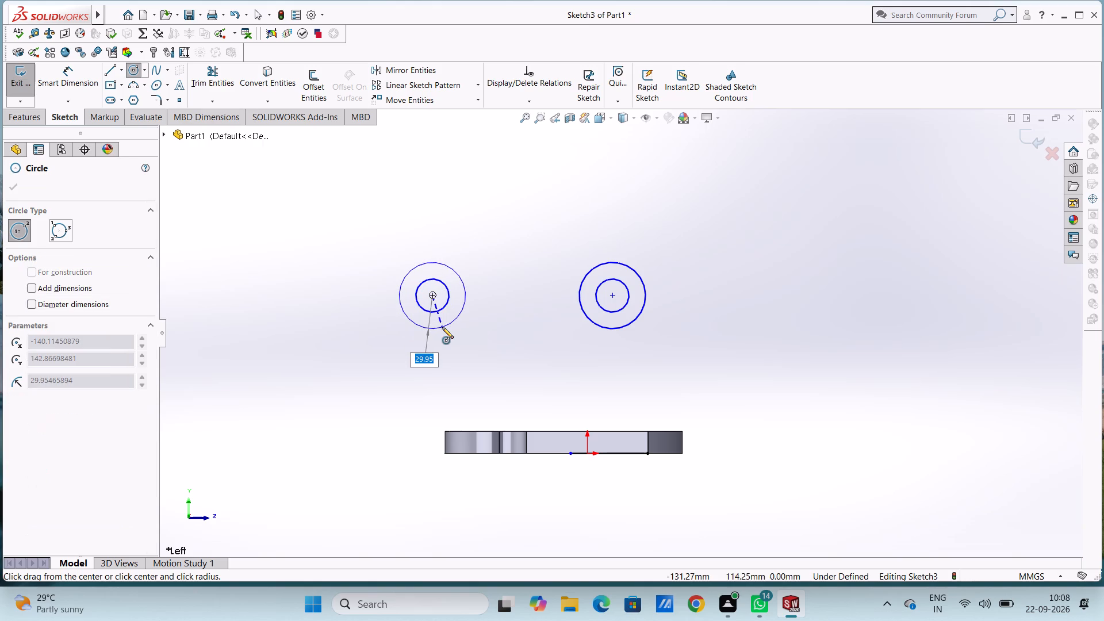
{"action": "type", "text": "30"}
{"action": "key", "text": "Return"}
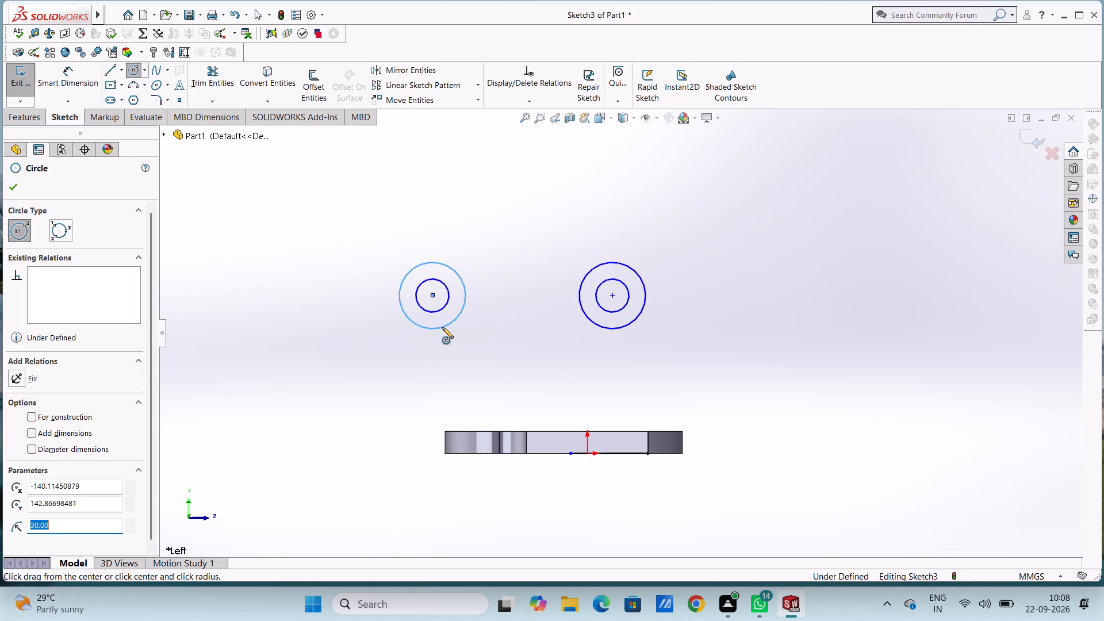
{"action": "key", "text": "Escape"}
{"action": "key", "text": "Escape"}
{"action": "key", "text": "Escape"}
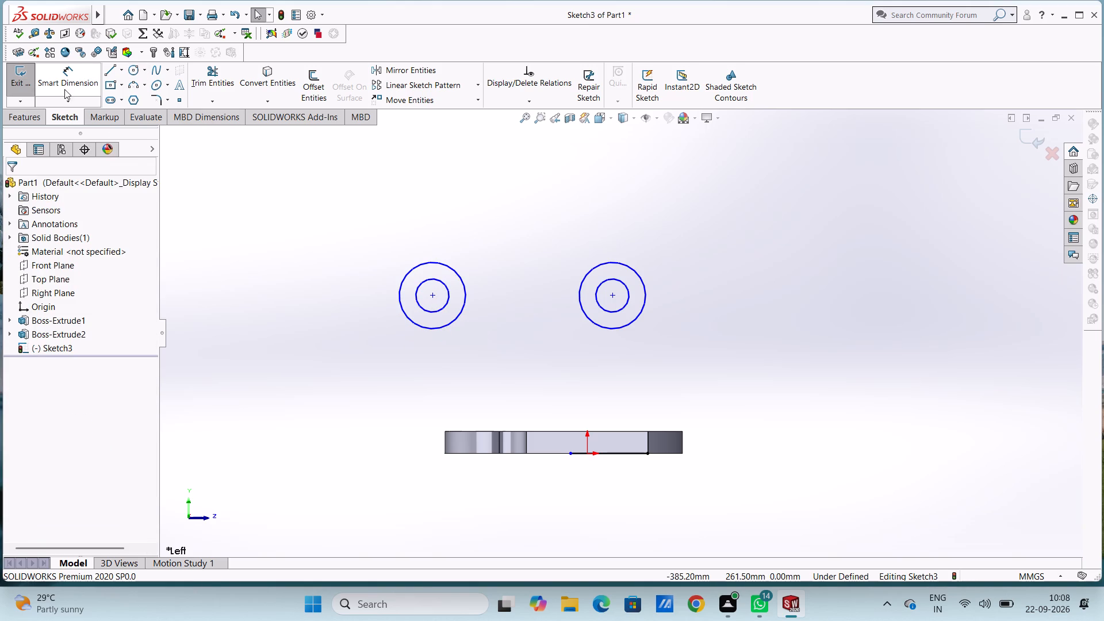
Dimension the circle pair beyond the bracket side with diameters of 60 mm outer and 30 mm inner.
{"action": "left_click", "coordinate": [63, 82]}
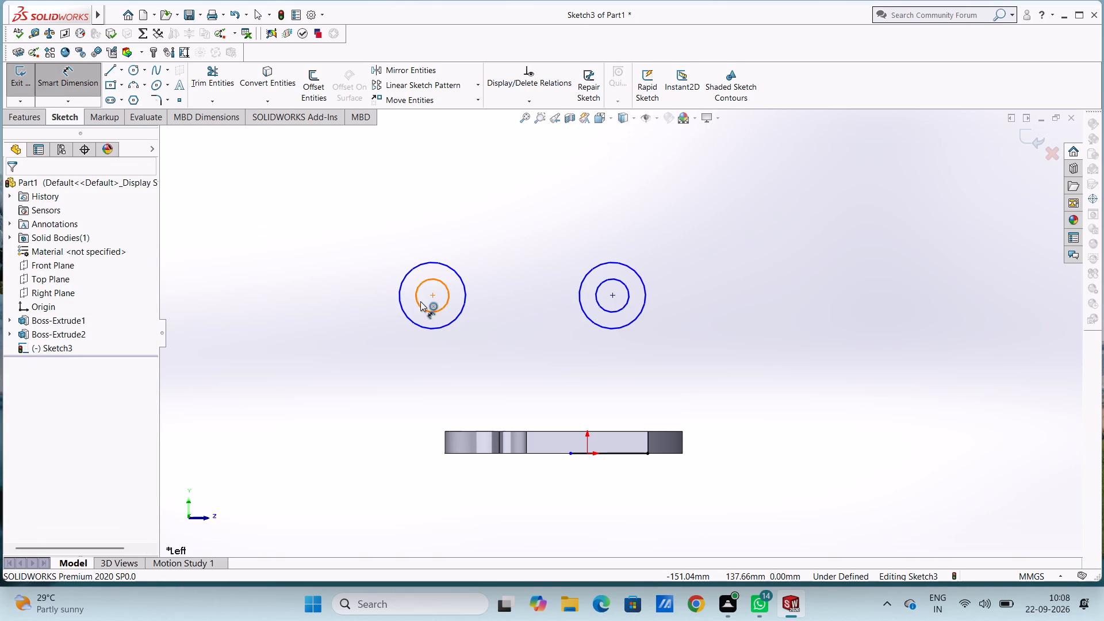
{"action": "left_click", "coordinate": [402, 310]}
{"action": "left_click", "coordinate": [283, 201]}
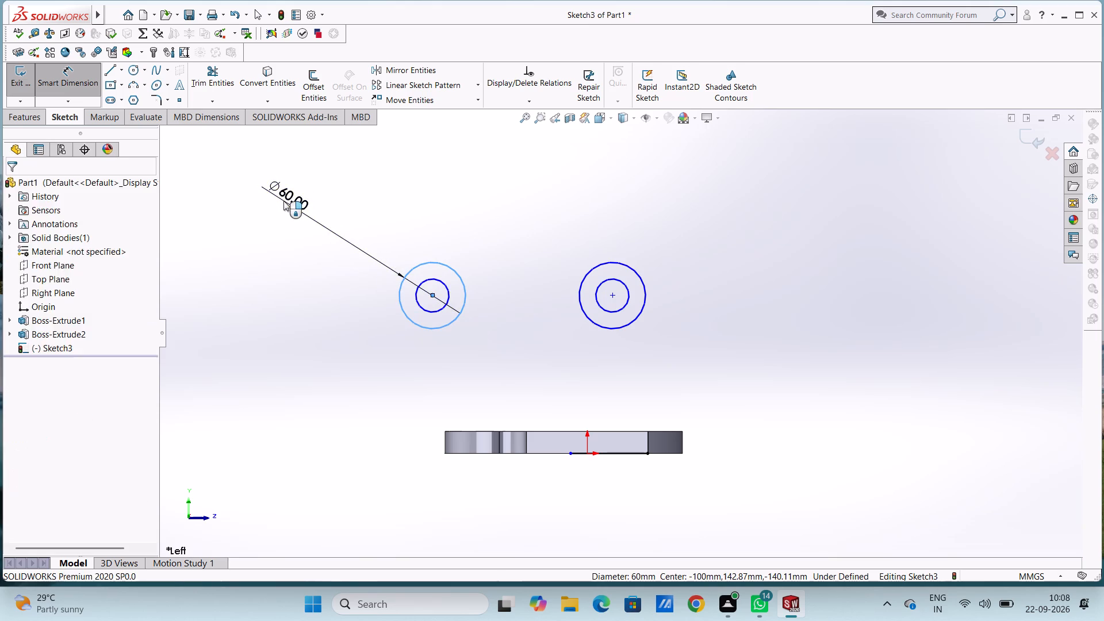
{"action": "left_click", "coordinate": [235, 187]}
{"action": "left_click", "coordinate": [234, 186]}
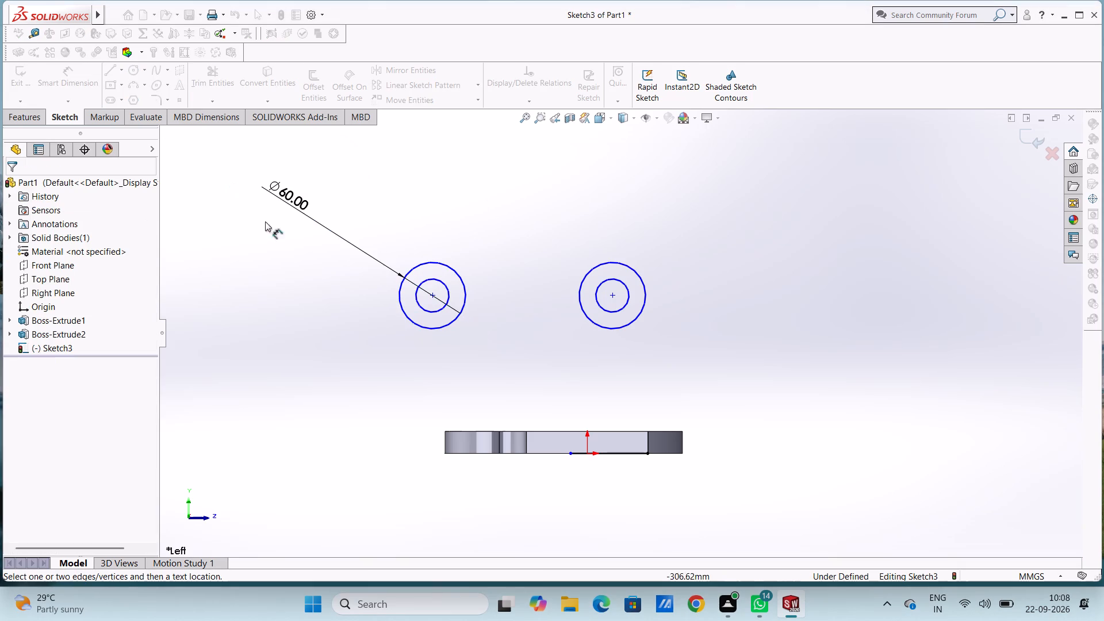
{"action": "left_click", "coordinate": [413, 293]}
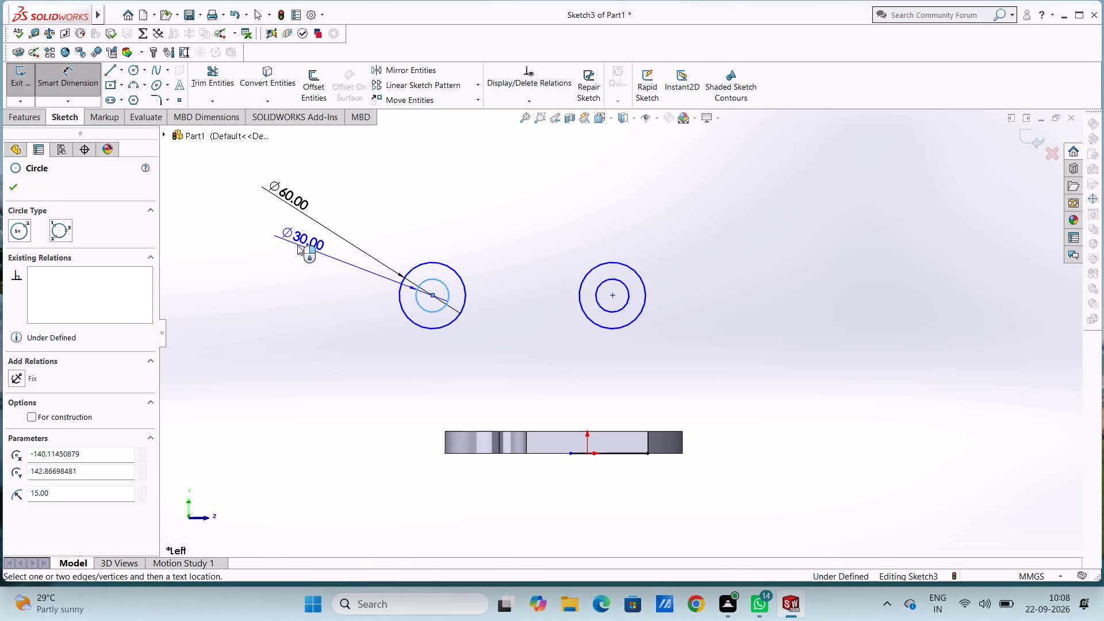
{"action": "left_click", "coordinate": [265, 235]}
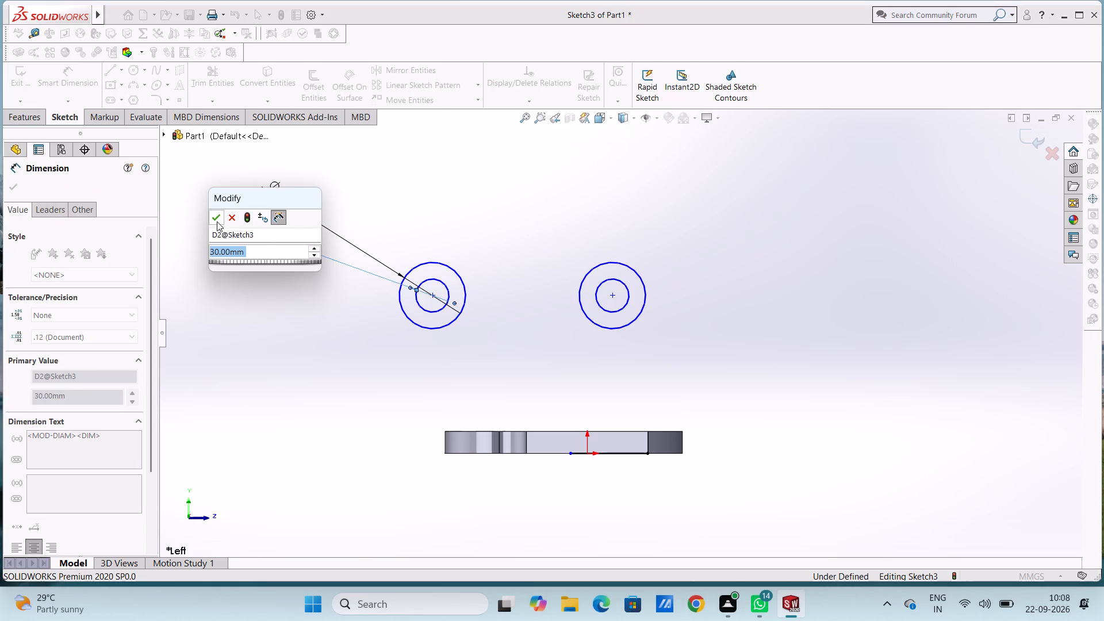
{"action": "left_click", "coordinate": [216, 220]}
{"action": "left_click", "coordinate": [236, 225]}
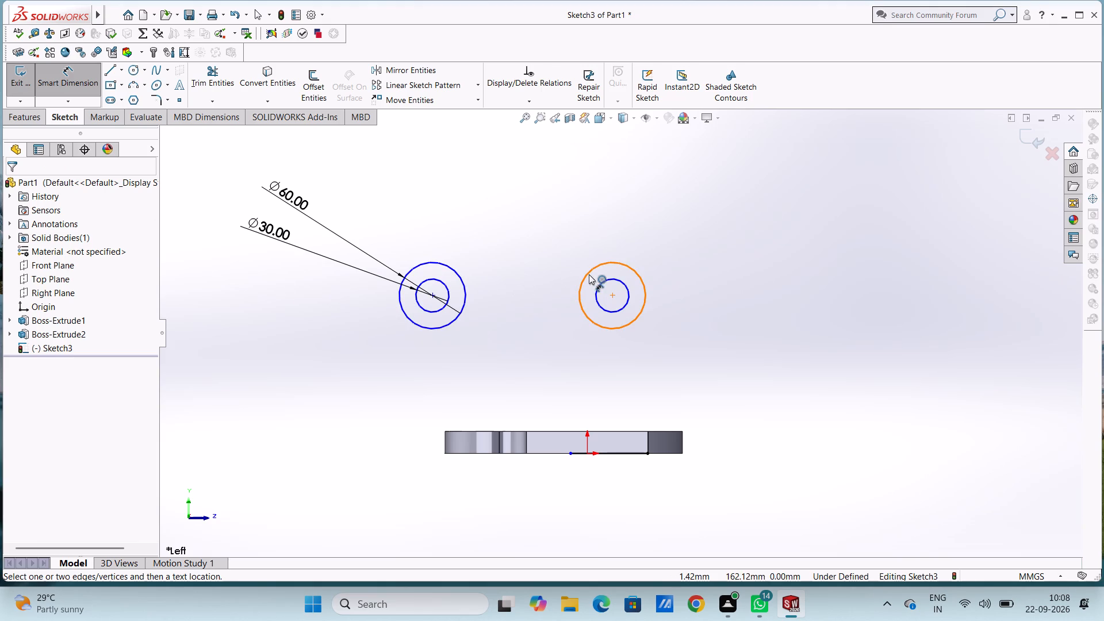
Dimension the circle pair over the plate with diameters of 60 mm outer and 30 mm inner.
{"action": "left_click", "coordinate": [589, 274]}
{"action": "left_click", "coordinate": [854, 193]}
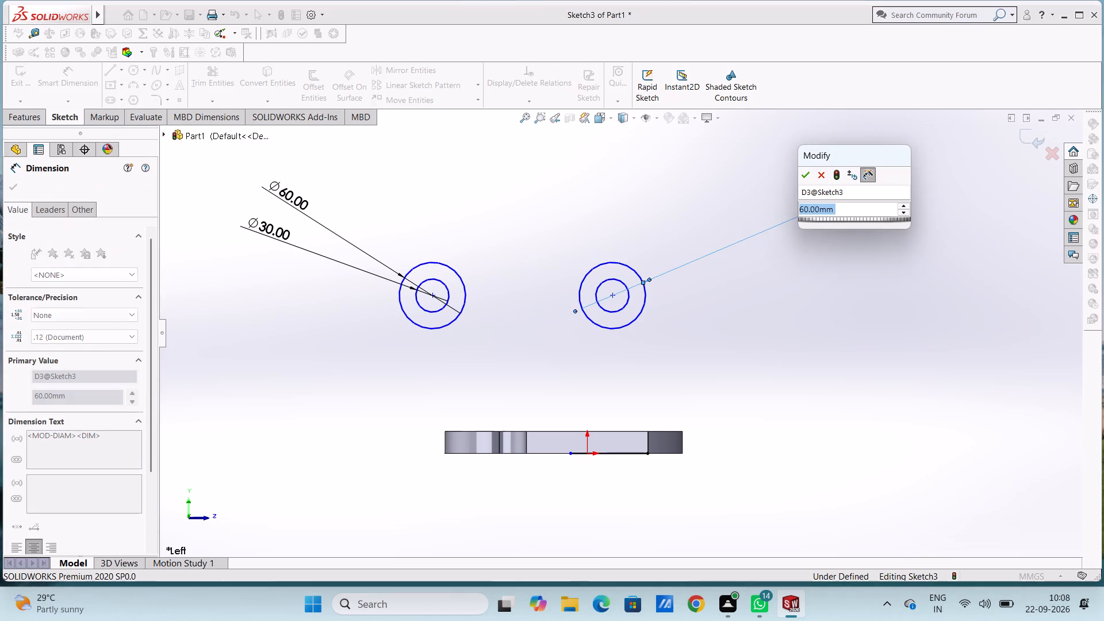
{"action": "left_click", "coordinate": [802, 175]}
{"action": "left_click", "coordinate": [777, 179]}
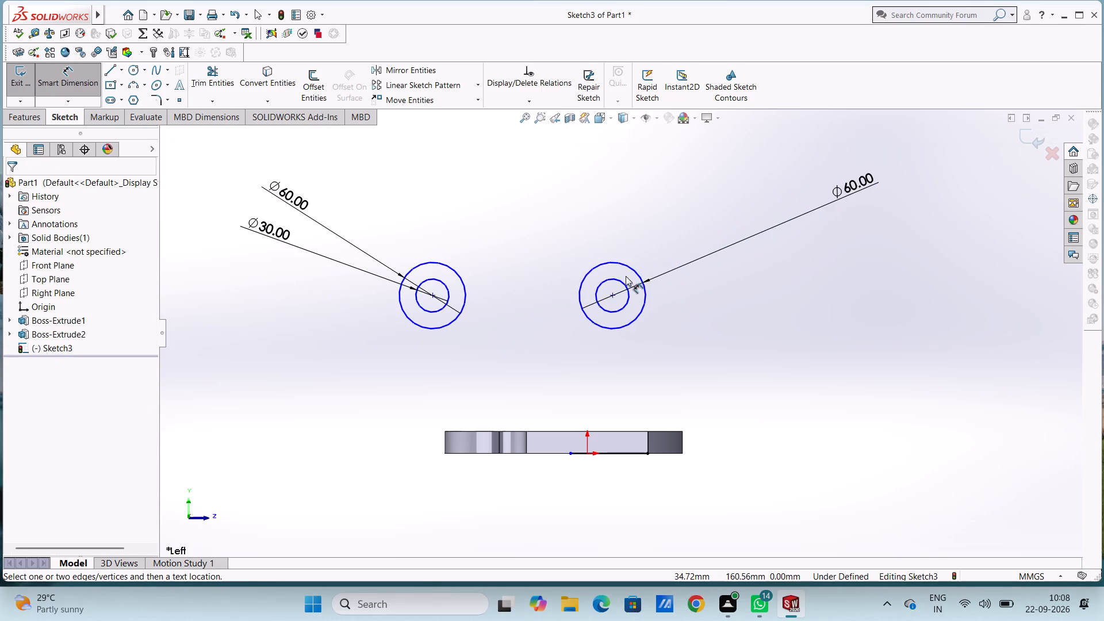
{"action": "left_click", "coordinate": [622, 285]}
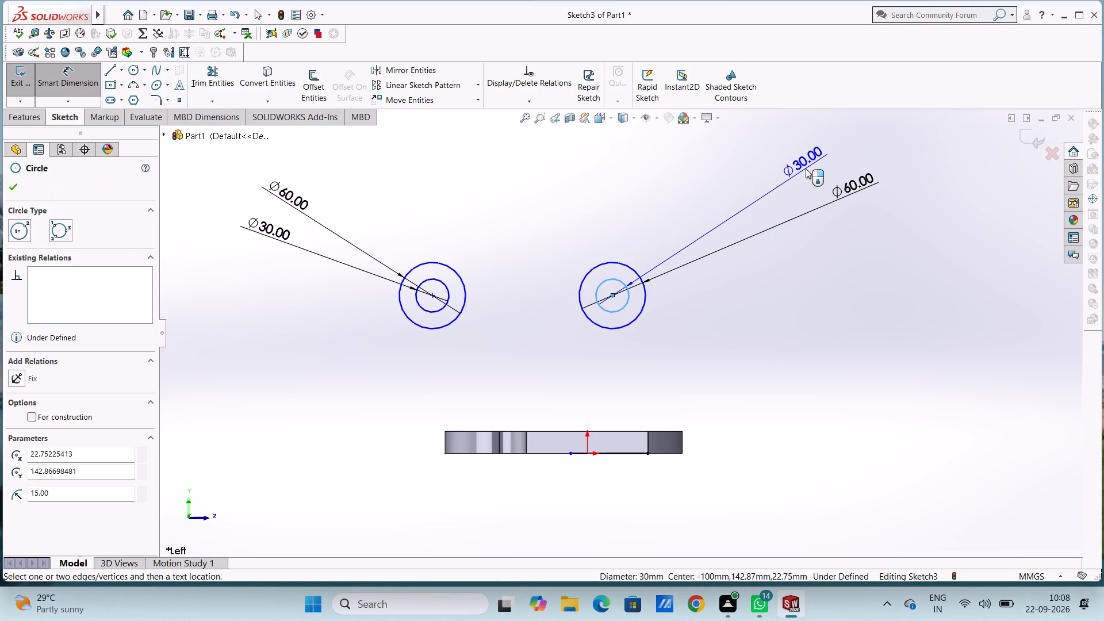
{"action": "left_click", "coordinate": [806, 168]}
{"action": "left_click", "coordinate": [758, 152]}
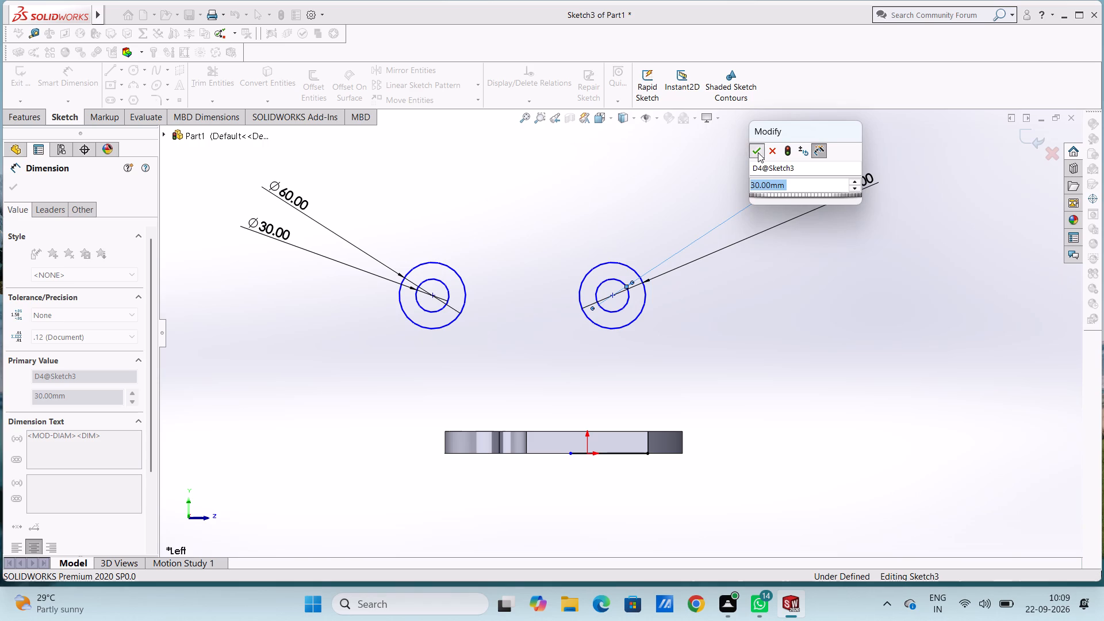
{"action": "left_click", "coordinate": [709, 187]}
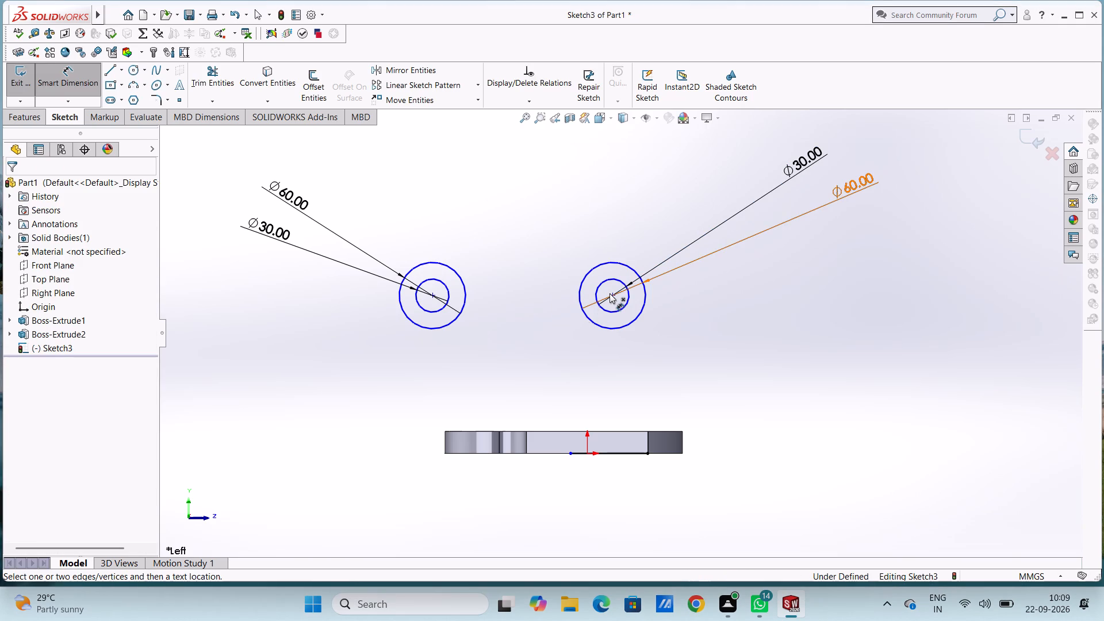
Set the horizontal distance from the centre of the circles over the plate to the bottom line's corner endpoint to 30 mm.
{"action": "left_click", "coordinate": [612, 294]}
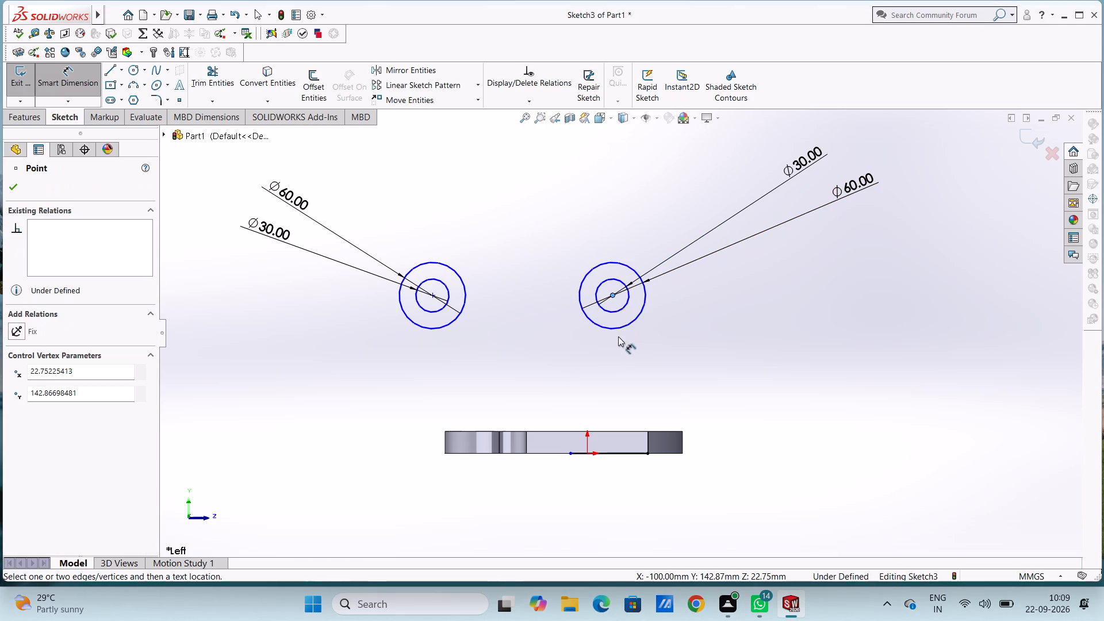
{"action": "left_click", "coordinate": [647, 453]}
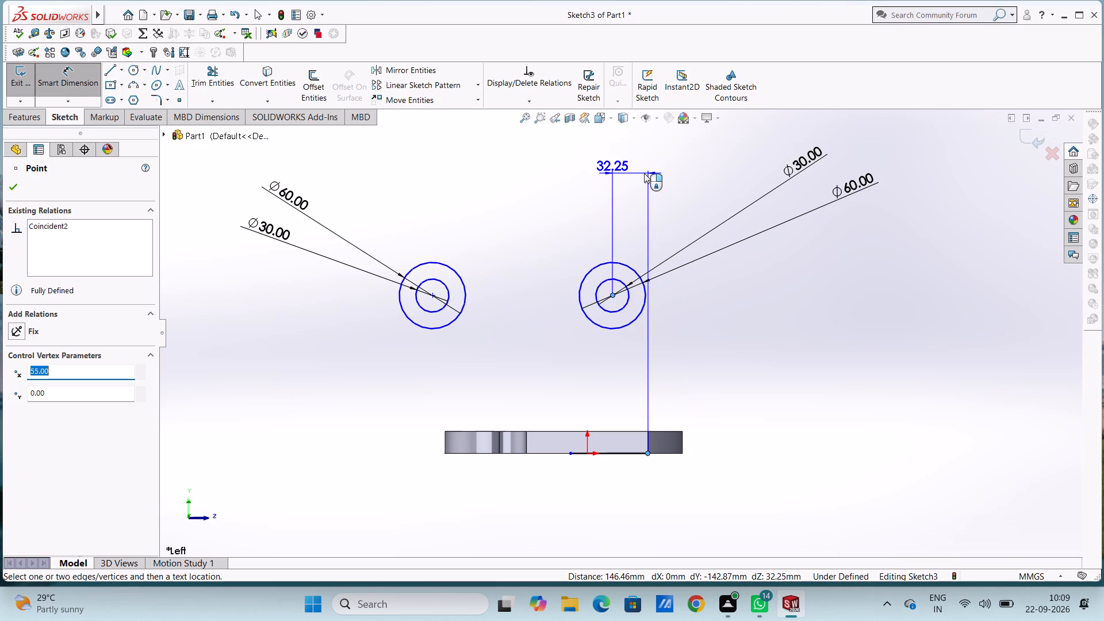
{"action": "left_click", "coordinate": [641, 166]}
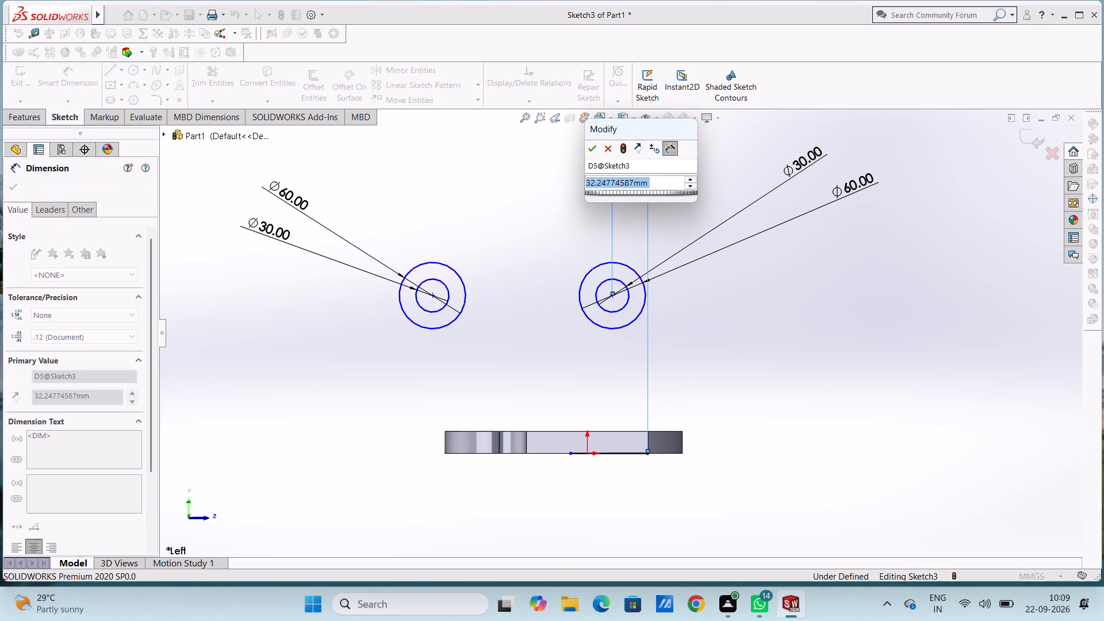
{"action": "type", "text": "30"}
{"action": "key", "text": "Return"}
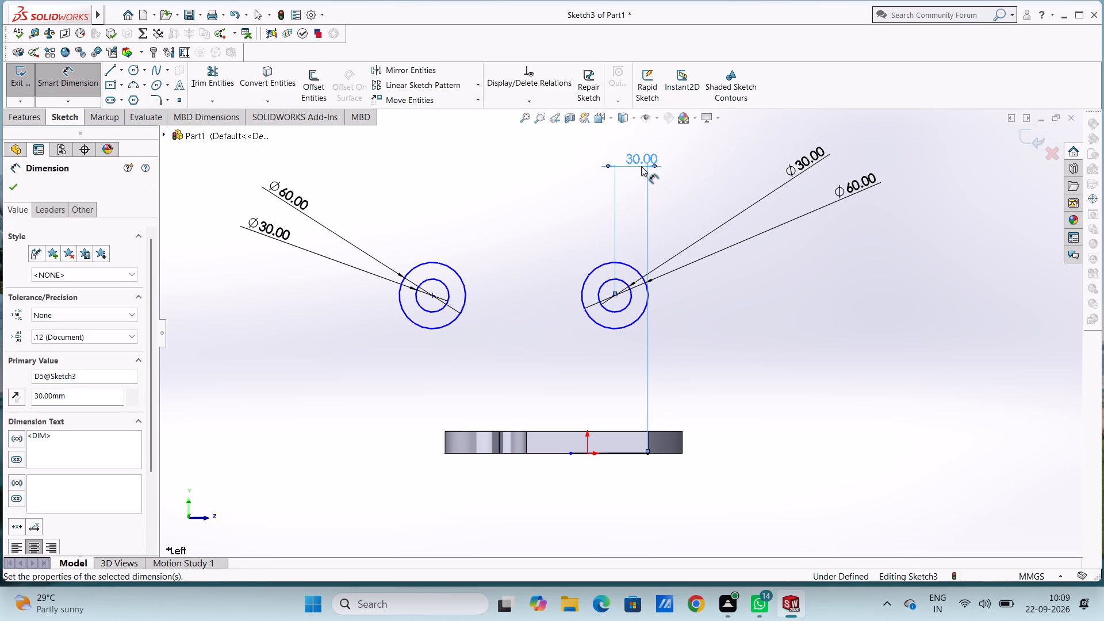
{"action": "left_click", "coordinate": [731, 297]}
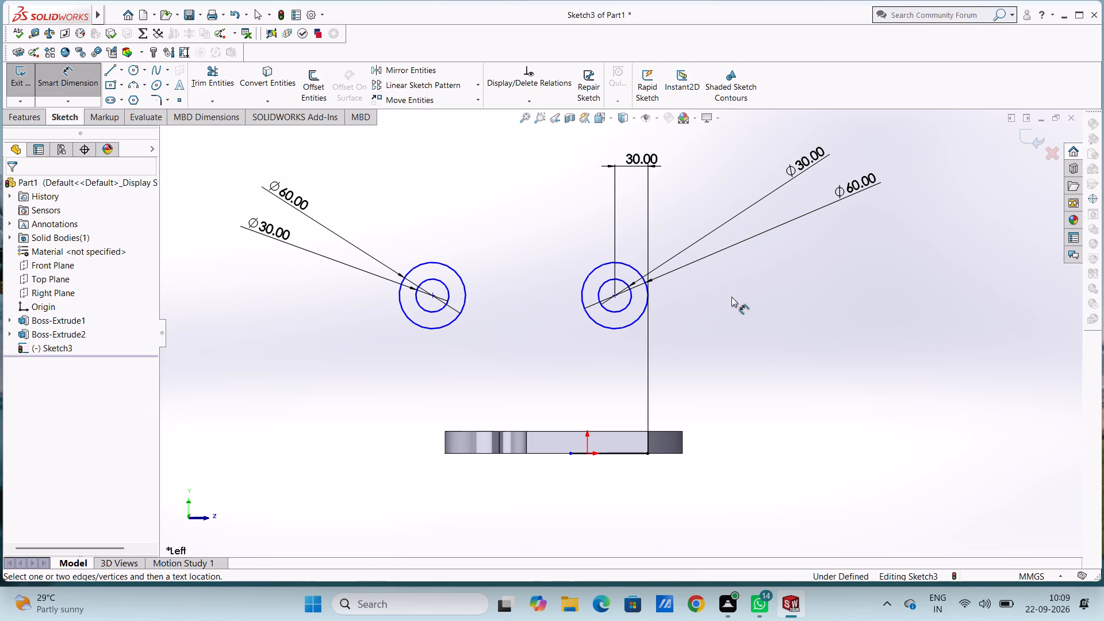
Set the height of the over-plate circles' centre above the bottom line to 140 mm.
{"action": "left_click", "coordinate": [615, 296]}
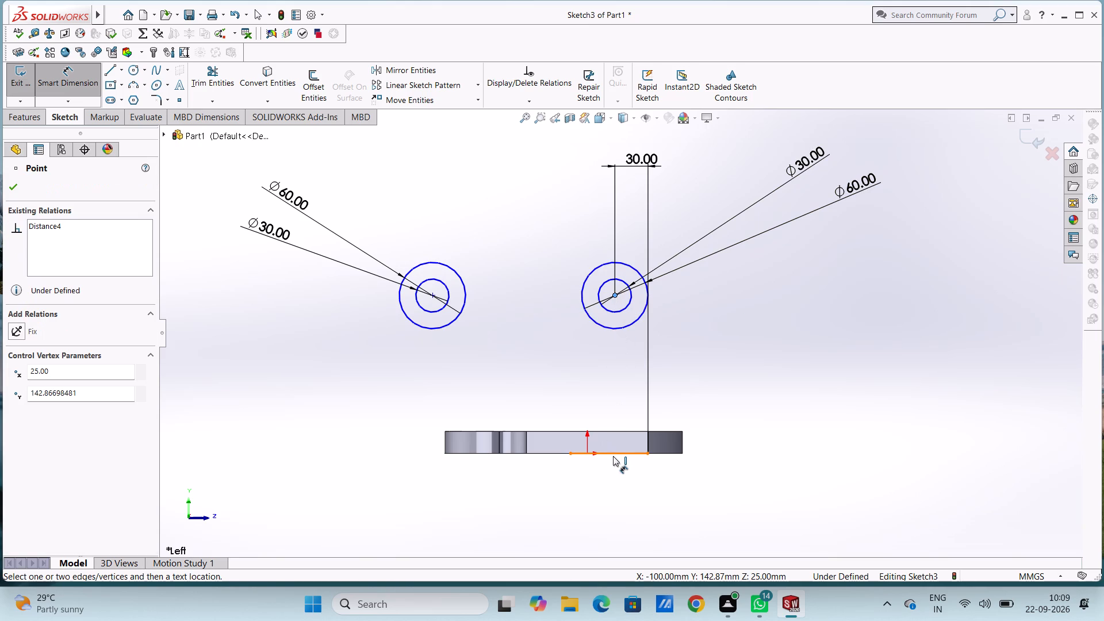
{"action": "left_click", "coordinate": [613, 454]}
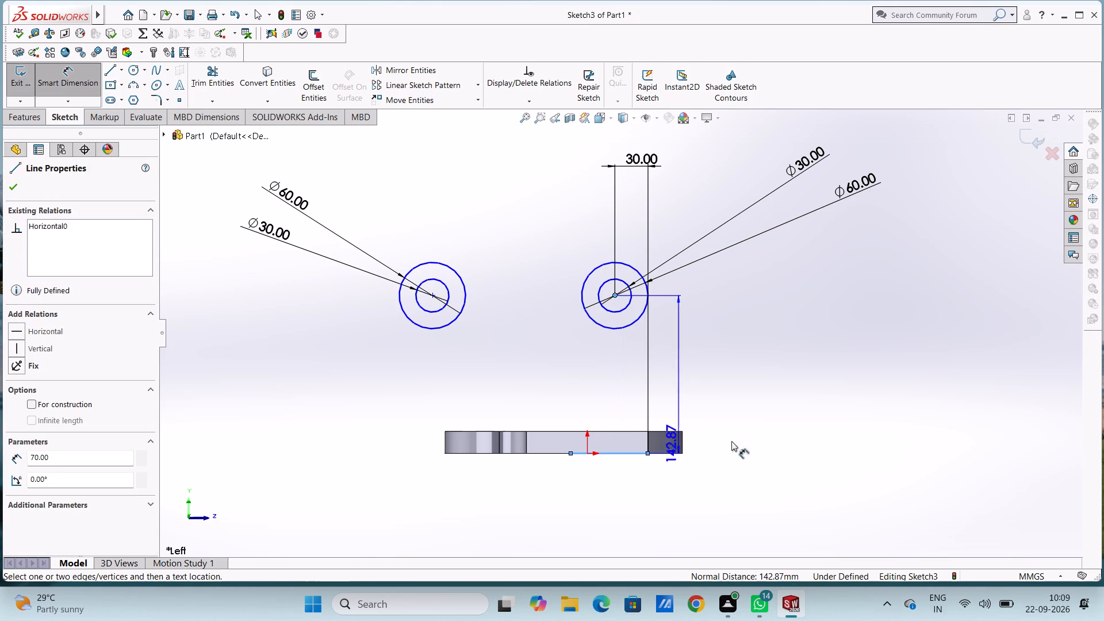
{"action": "left_click", "coordinate": [977, 416]}
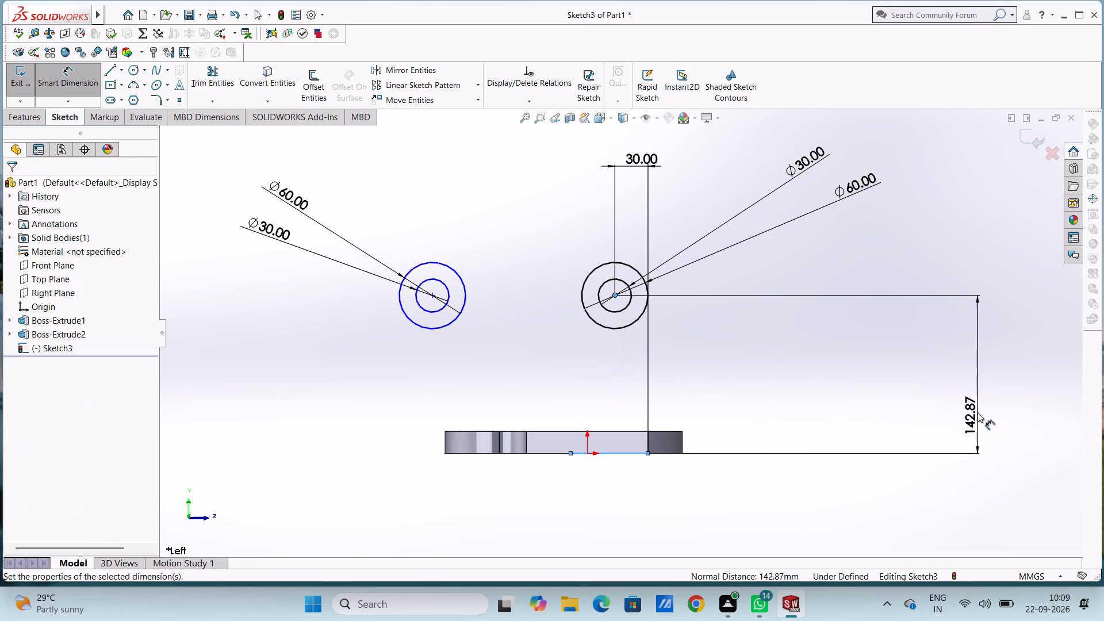
{"action": "type", "text": "140"}
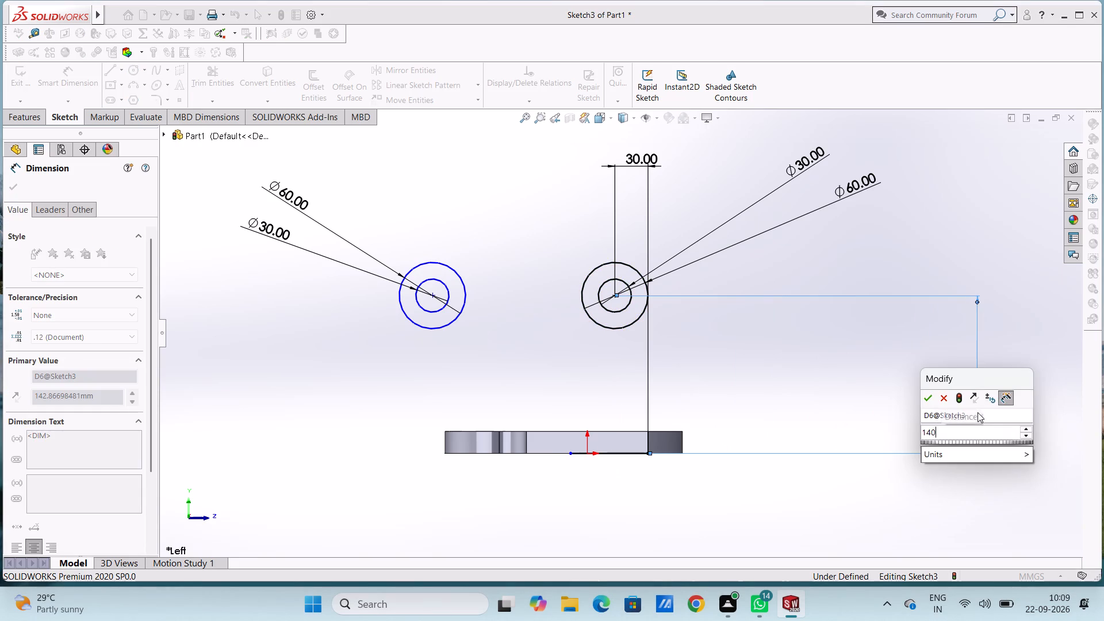
{"action": "key", "text": "Return"}
{"action": "left_click", "coordinate": [860, 402]}
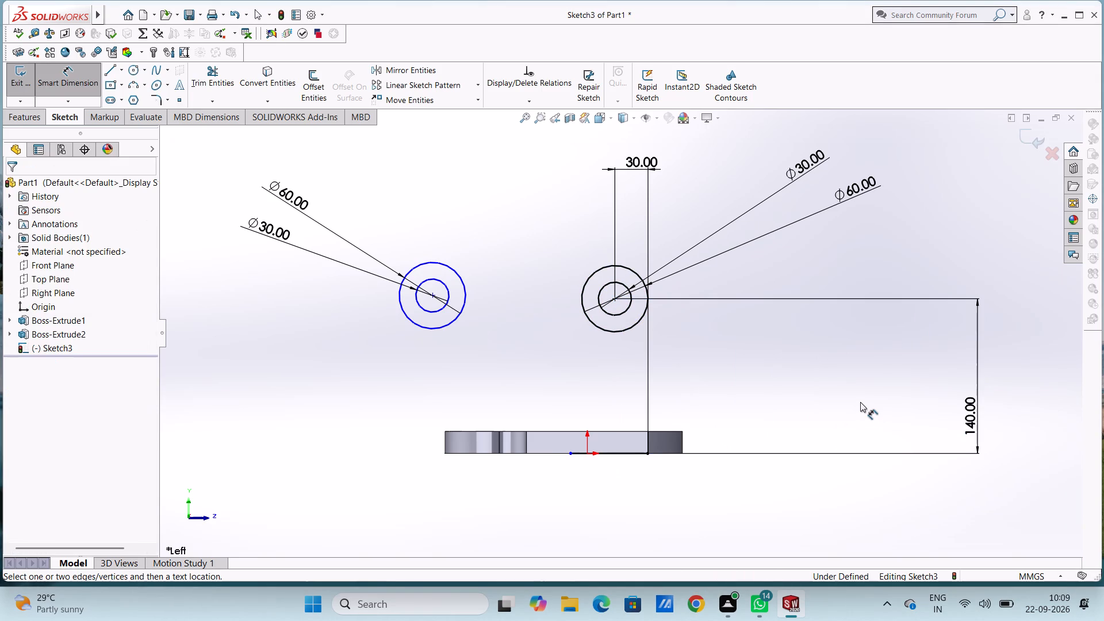
Set the vertical distance from the origin to the centre of the bracket-side circle pair to 140 mm.
{"action": "left_click", "coordinate": [435, 296]}
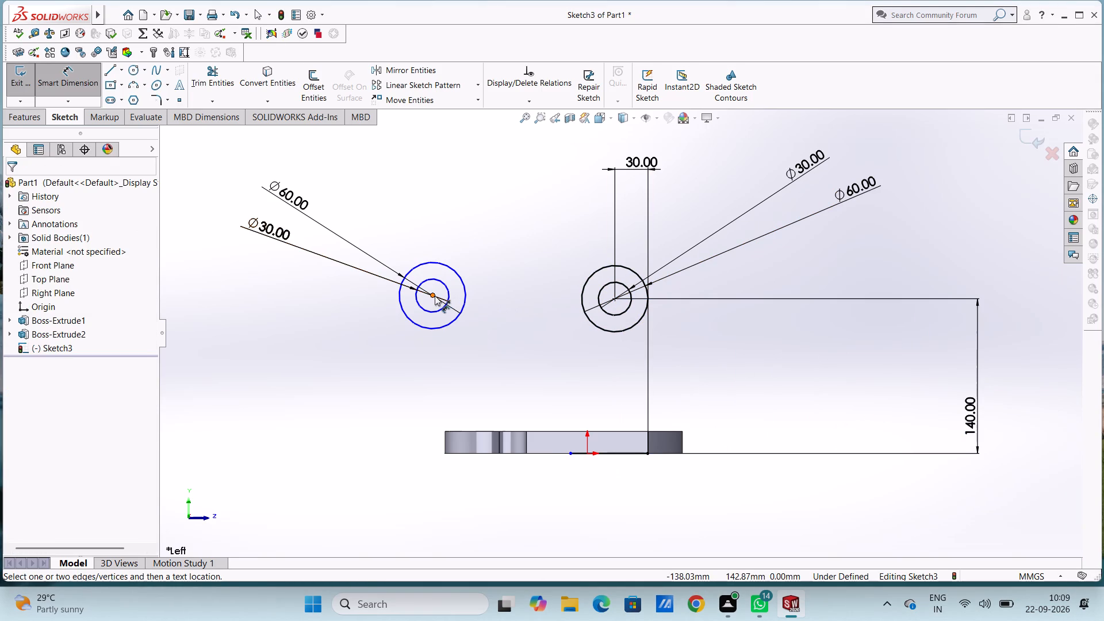
{"action": "left_click", "coordinate": [615, 299]}
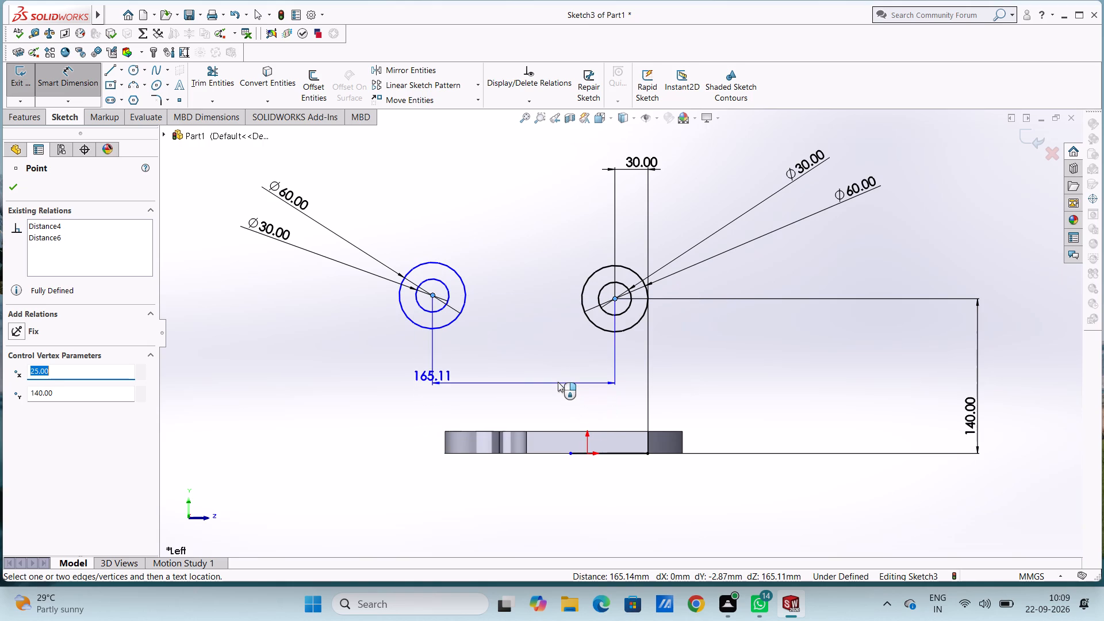
{"action": "key", "text": "Escape"}
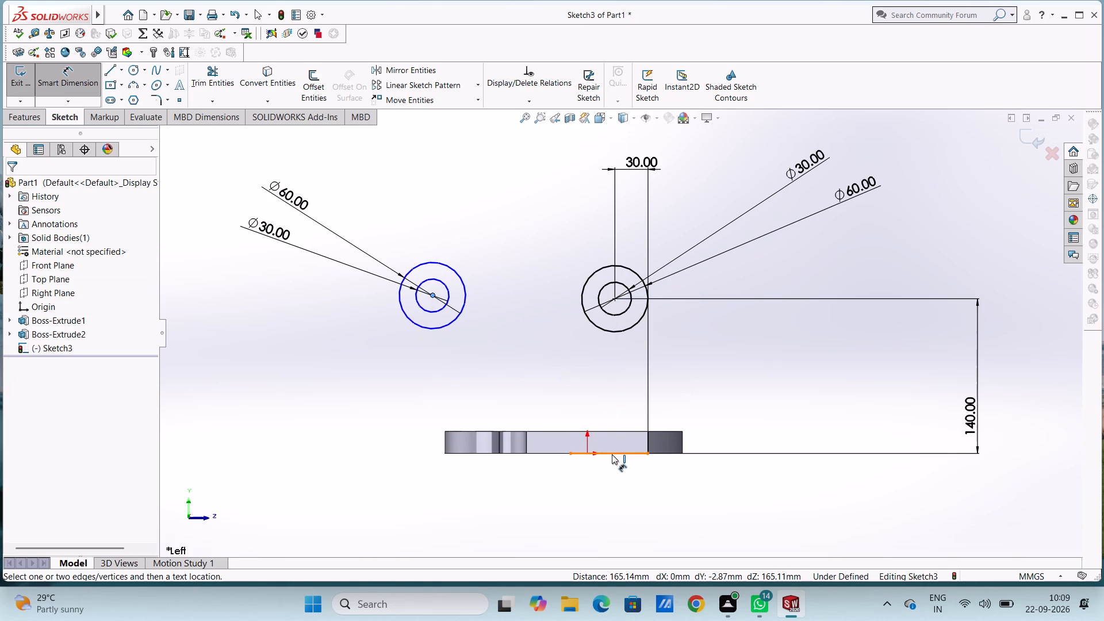
{"action": "left_click", "coordinate": [587, 452]}
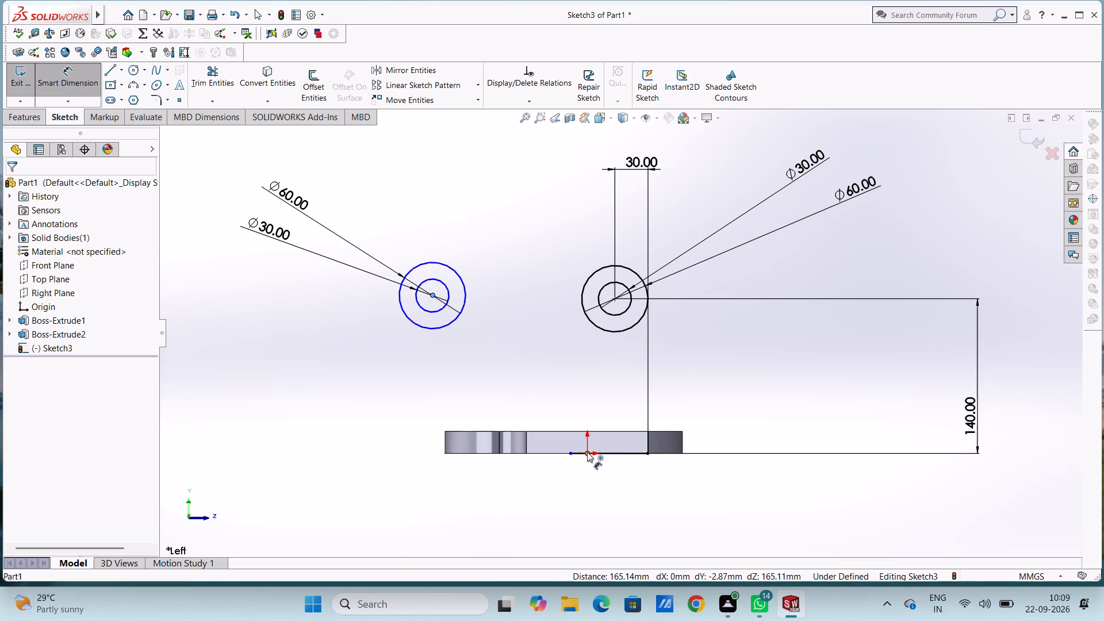
{"action": "left_click", "coordinate": [303, 414]}
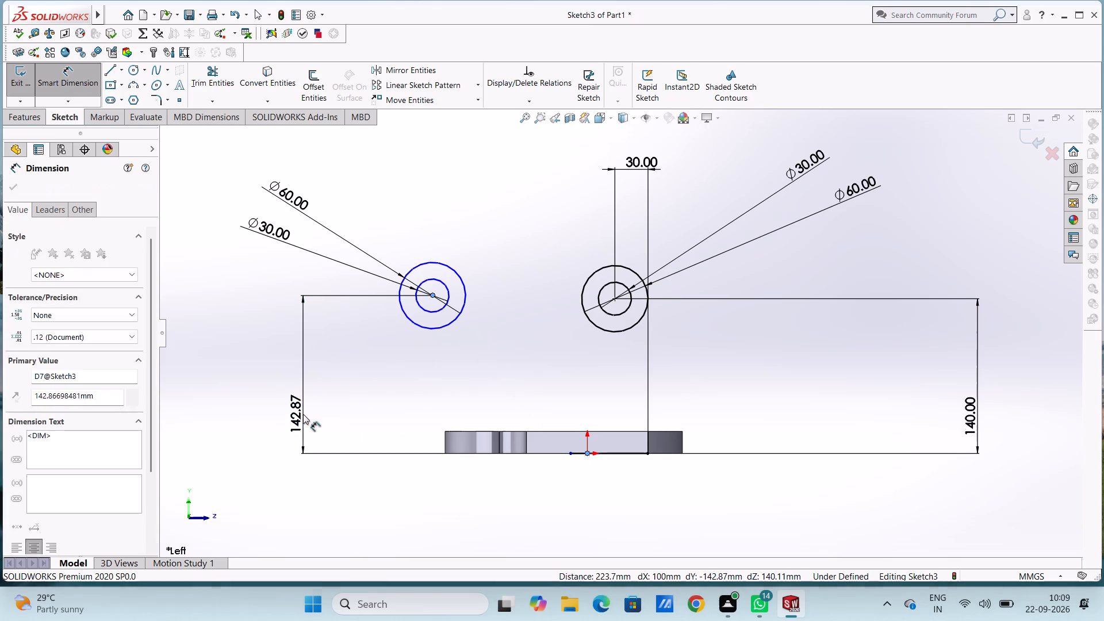
{"action": "type", "text": "140"}
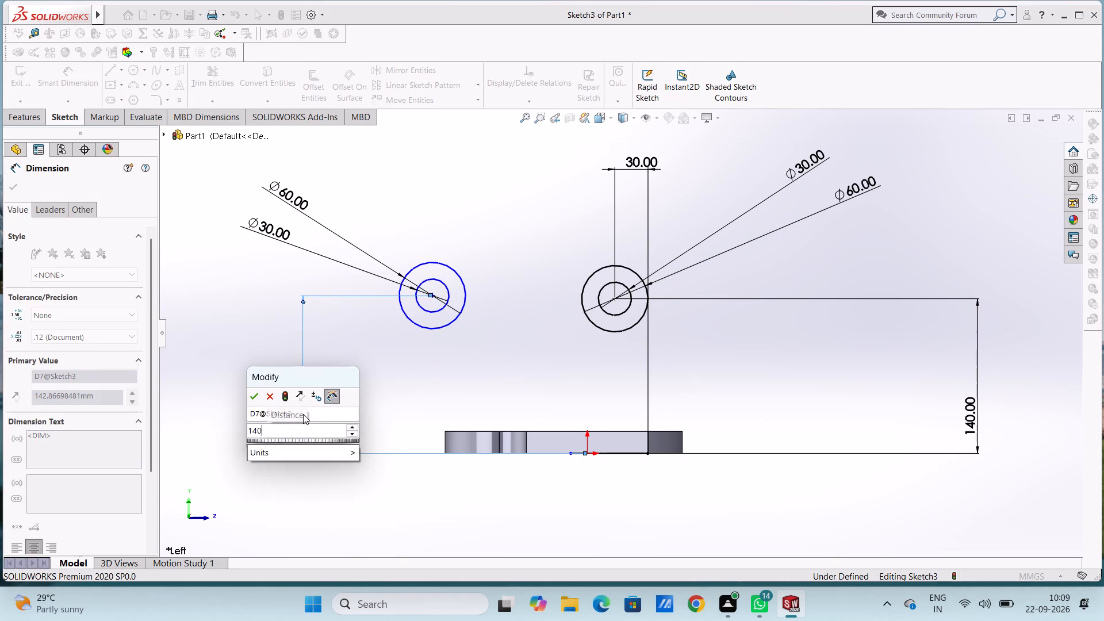
{"action": "key", "text": "Return"}
{"action": "left_click", "coordinate": [377, 407]}
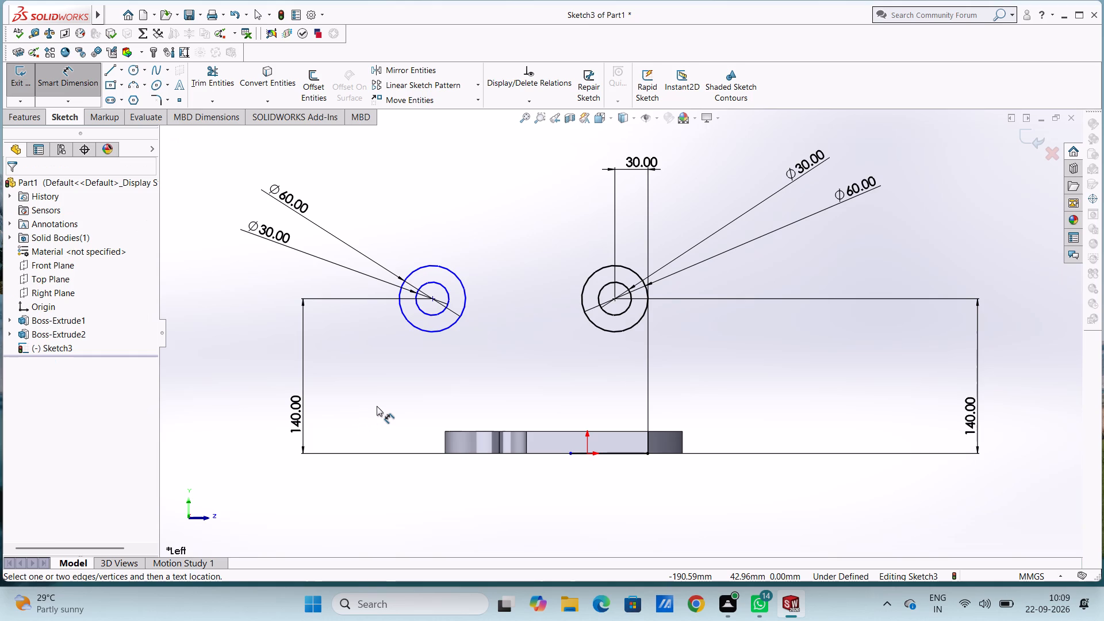
Set the horizontal spacing between the centres of the two circle pairs to 90 mm, and end dimensioning.
{"action": "left_click", "coordinate": [431, 297]}
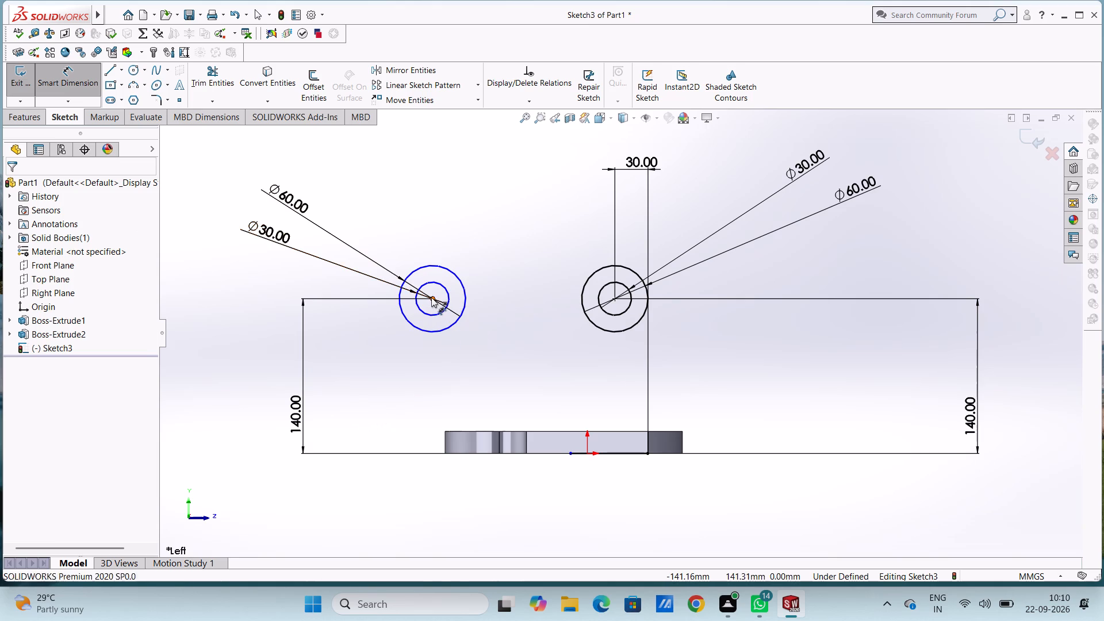
{"action": "left_click", "coordinate": [615, 297]}
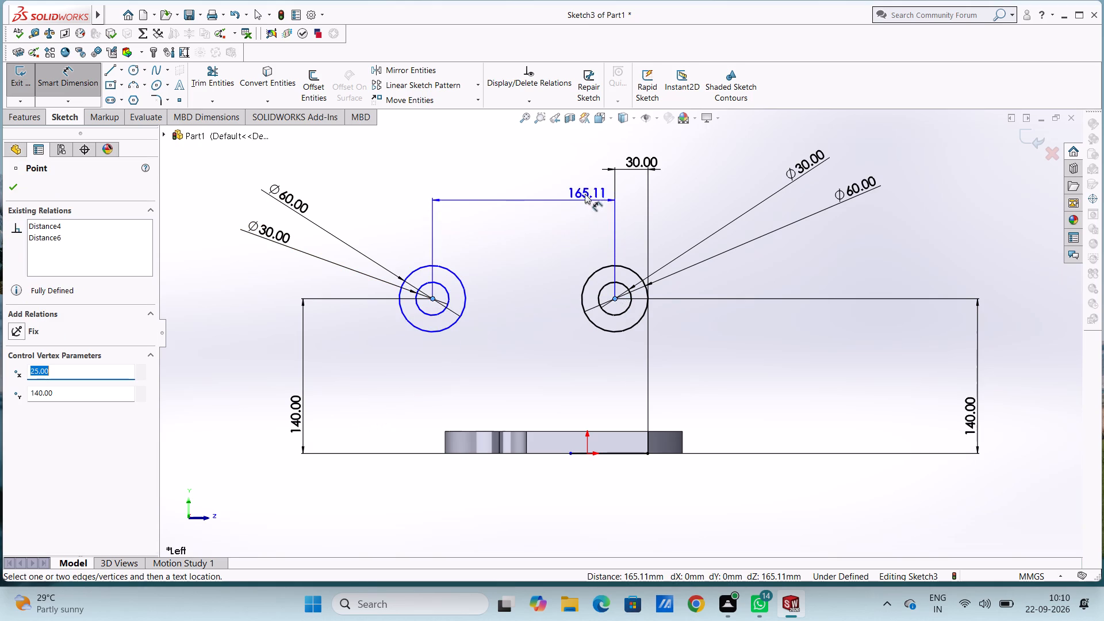
{"action": "left_click", "coordinate": [580, 182]}
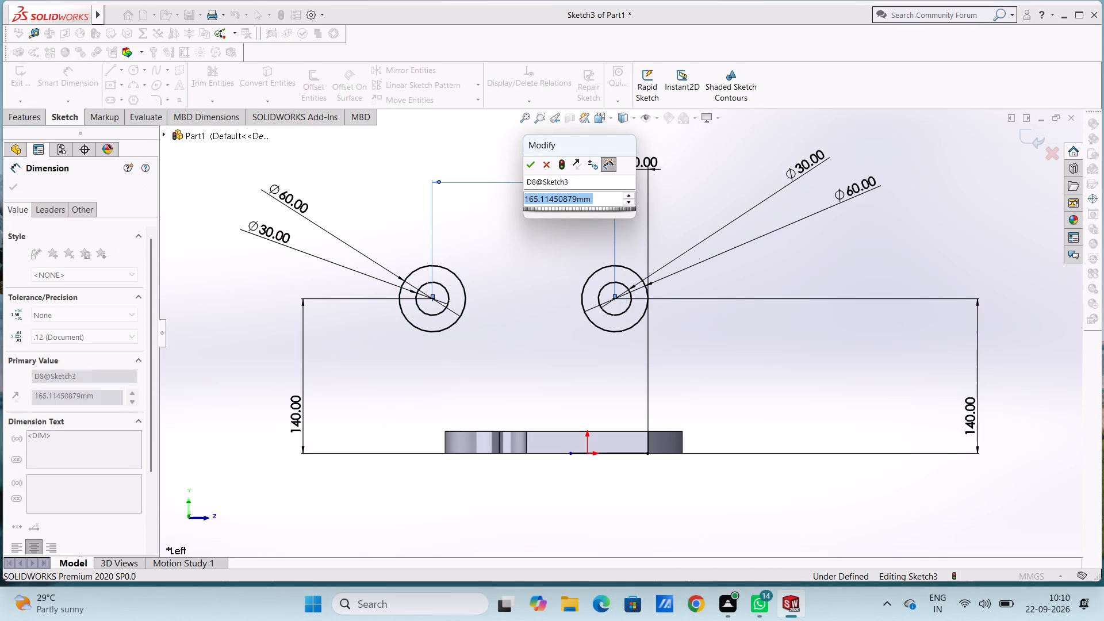
{"action": "type", "text": "90"}
{"action": "key", "text": "Return"}
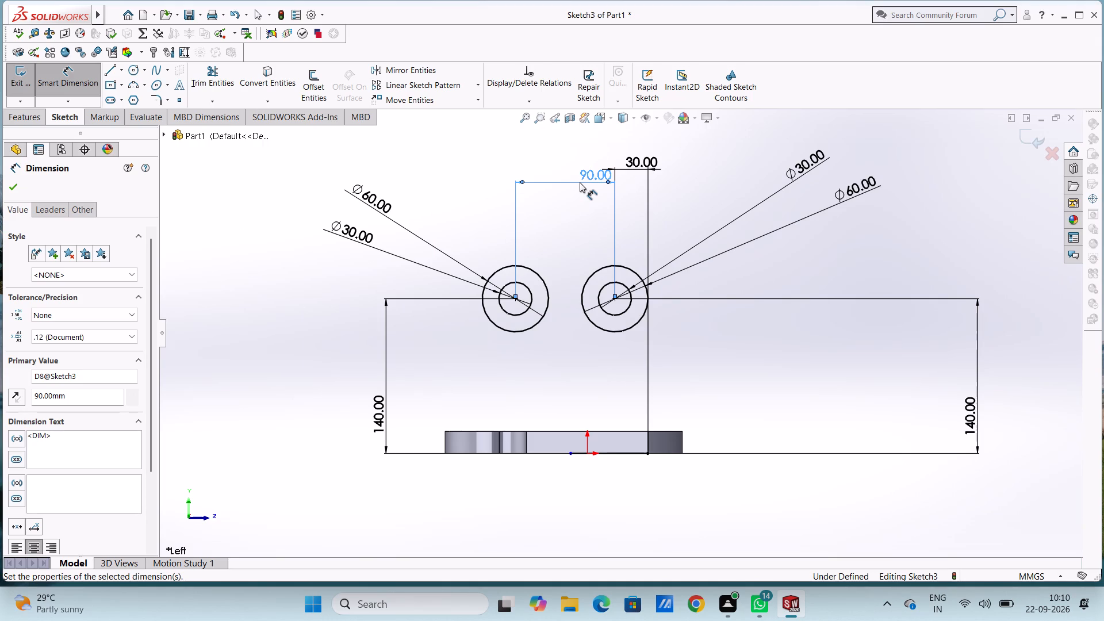
{"action": "left_click", "coordinate": [308, 318]}
{"action": "key", "text": "Escape"}
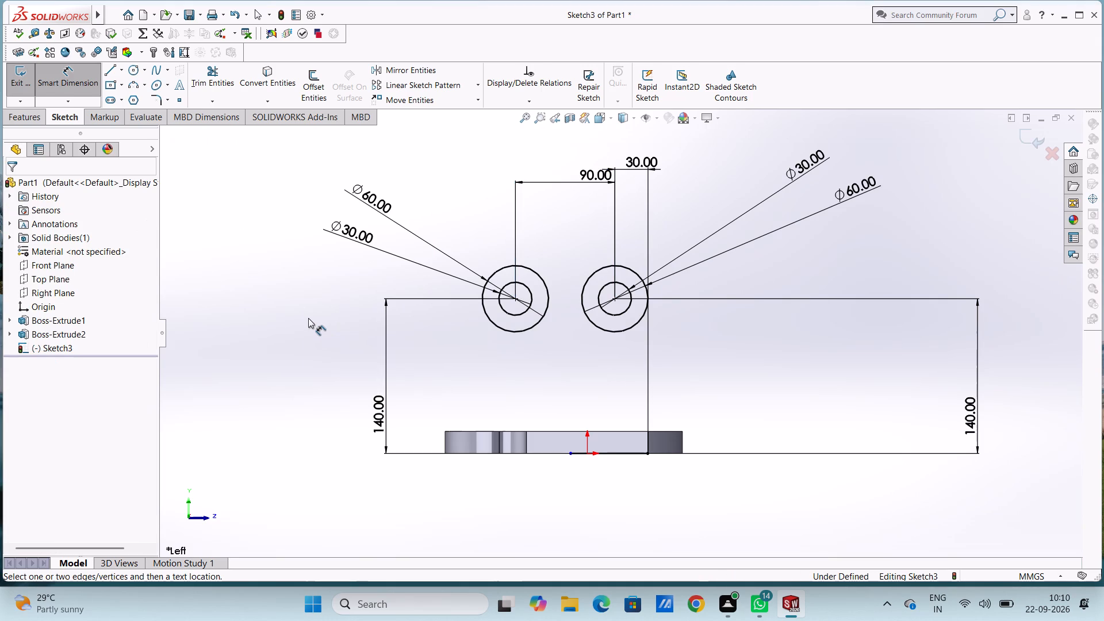
{"action": "key", "text": "Escape"}
Draw a 90 mm horizontal line joining the top points of the two outer circles.
{"action": "scroll", "coordinate": [664, 294], "scroll_direction": "down", "scroll_amount": 2}
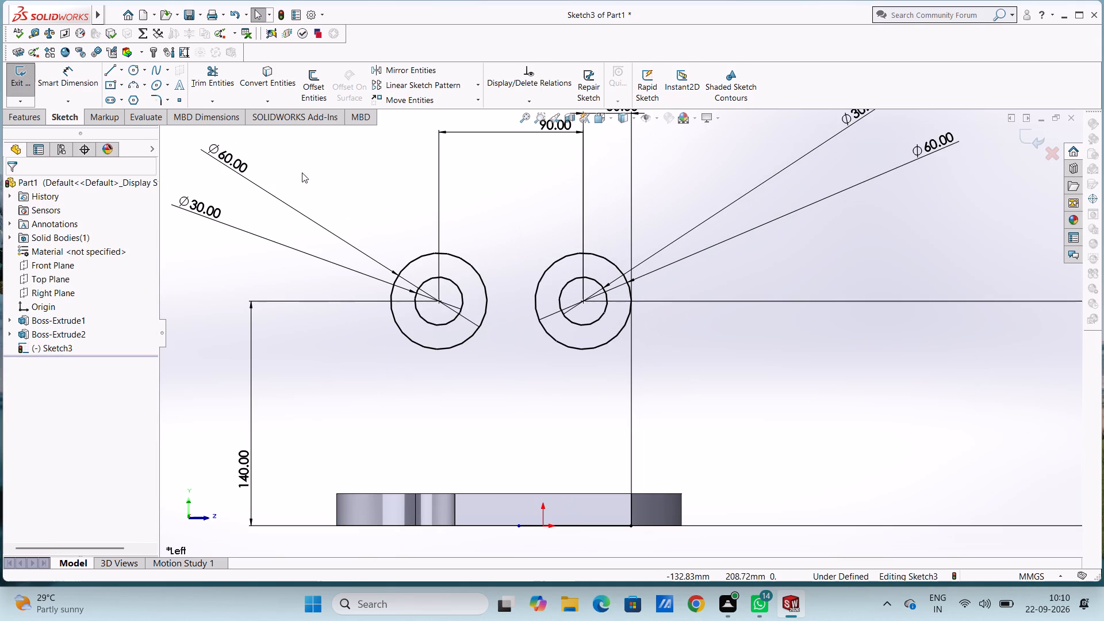
{"action": "left_click", "coordinate": [106, 75]}
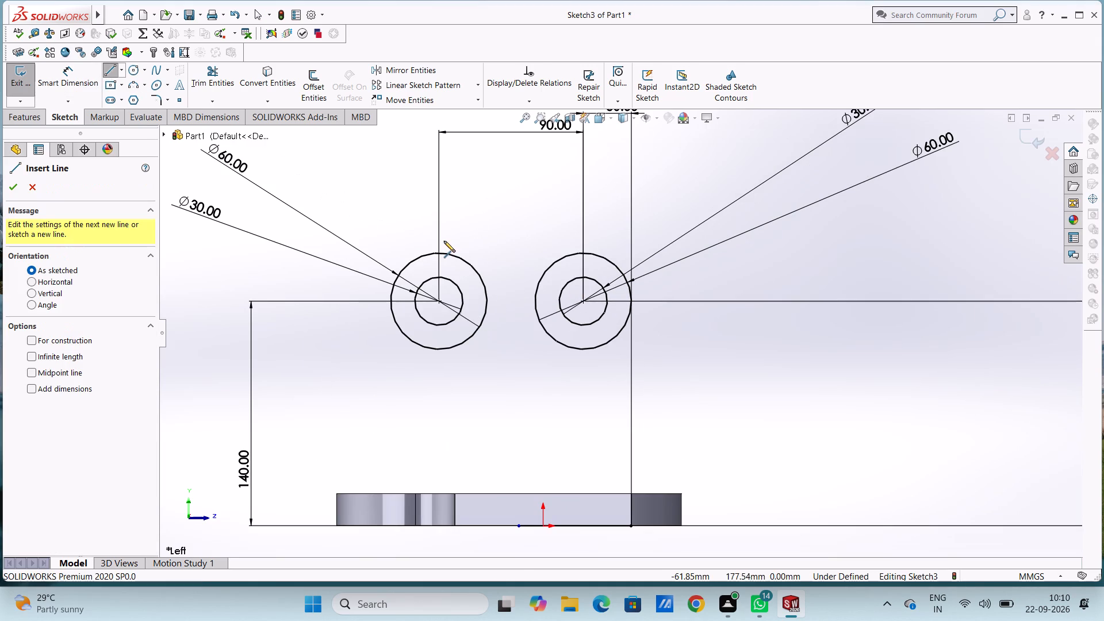
{"action": "left_click", "coordinate": [440, 253]}
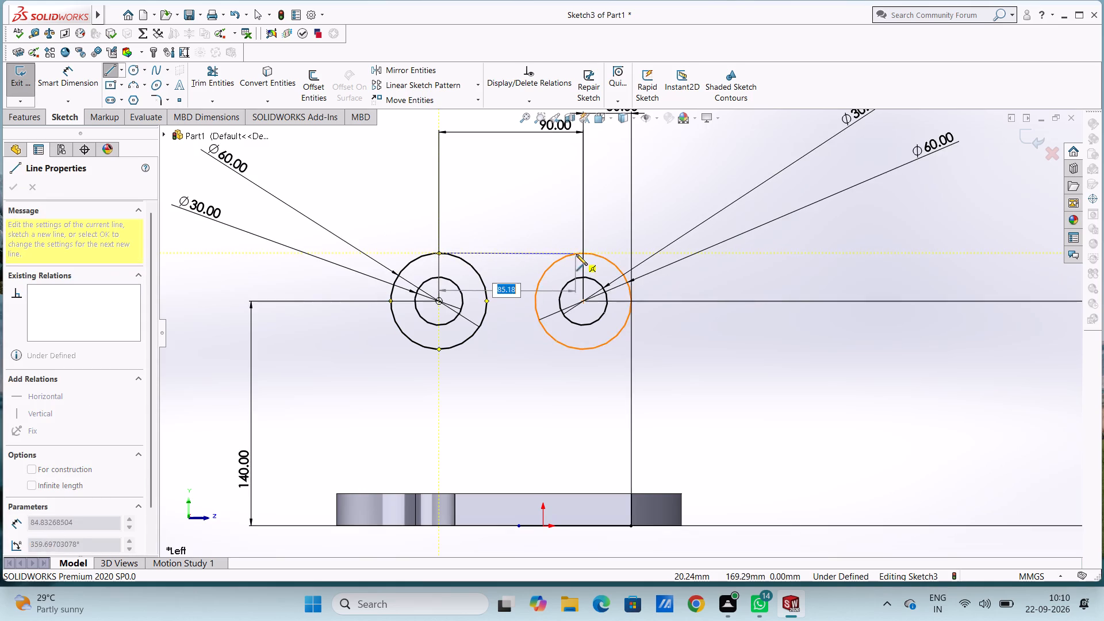
{"action": "left_click", "coordinate": [583, 252]}
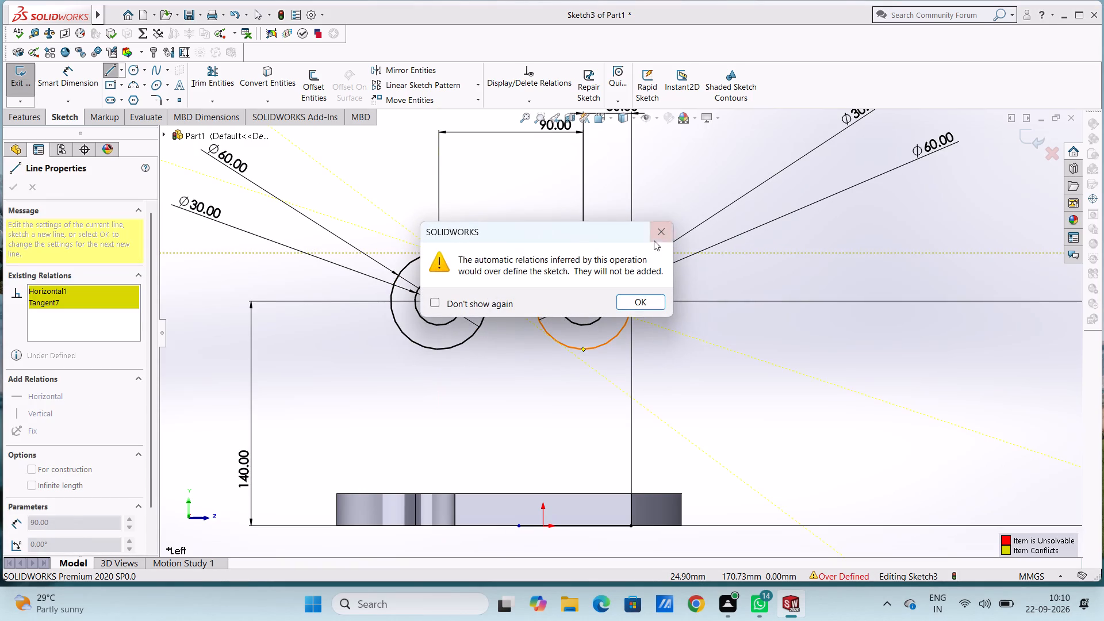
{"action": "left_click", "coordinate": [655, 238]}
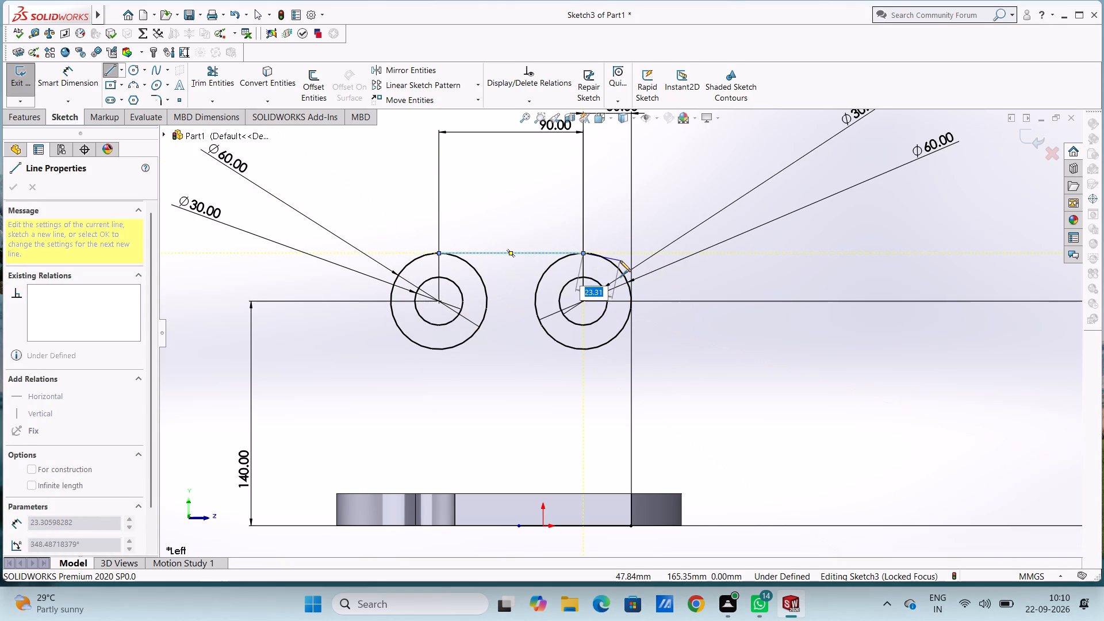
{"action": "key", "text": "Escape"}
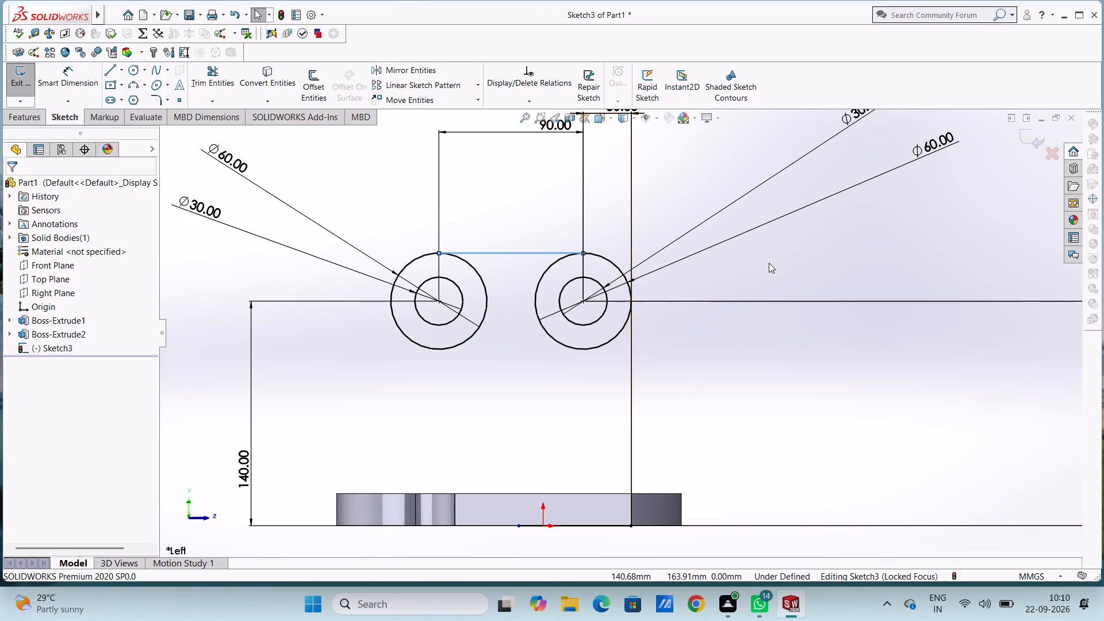
Draw a 140 mm vertical line from the over-plate outer circle's outer side to the bottom corner, continuing 70 mm along the bottom line.
{"action": "left_click", "coordinate": [111, 74]}
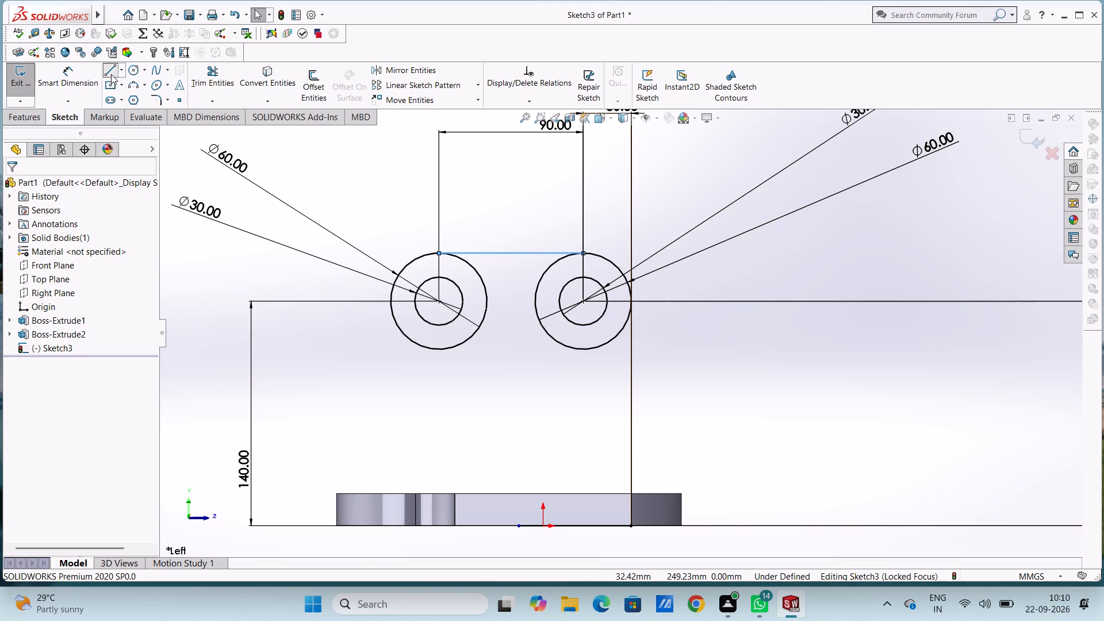
{"action": "left_click", "coordinate": [631, 301]}
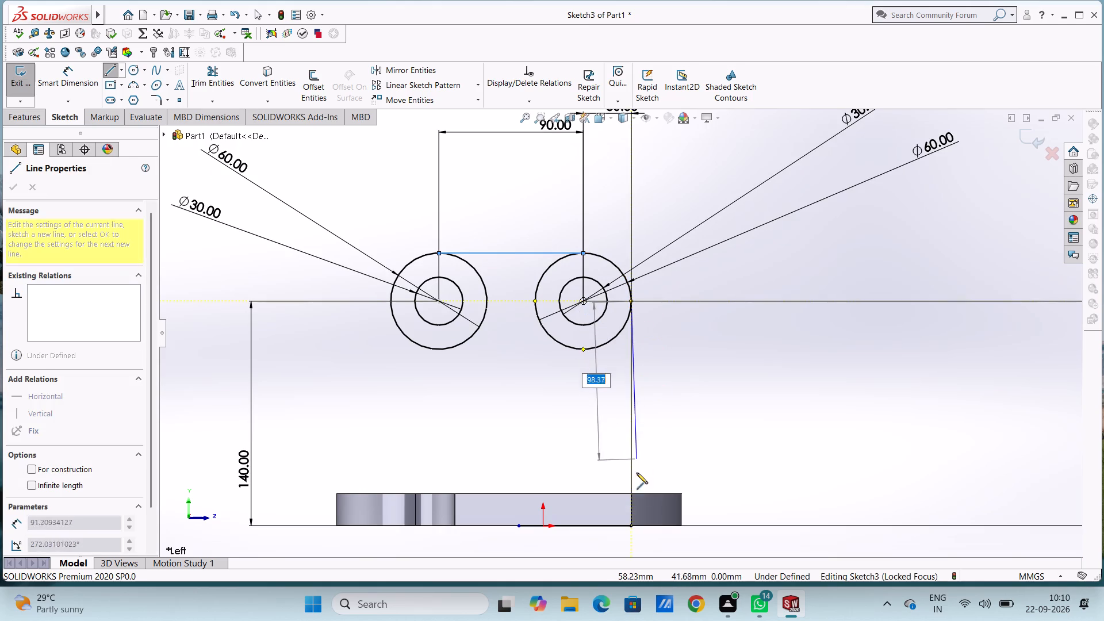
{"action": "left_click", "coordinate": [630, 526]}
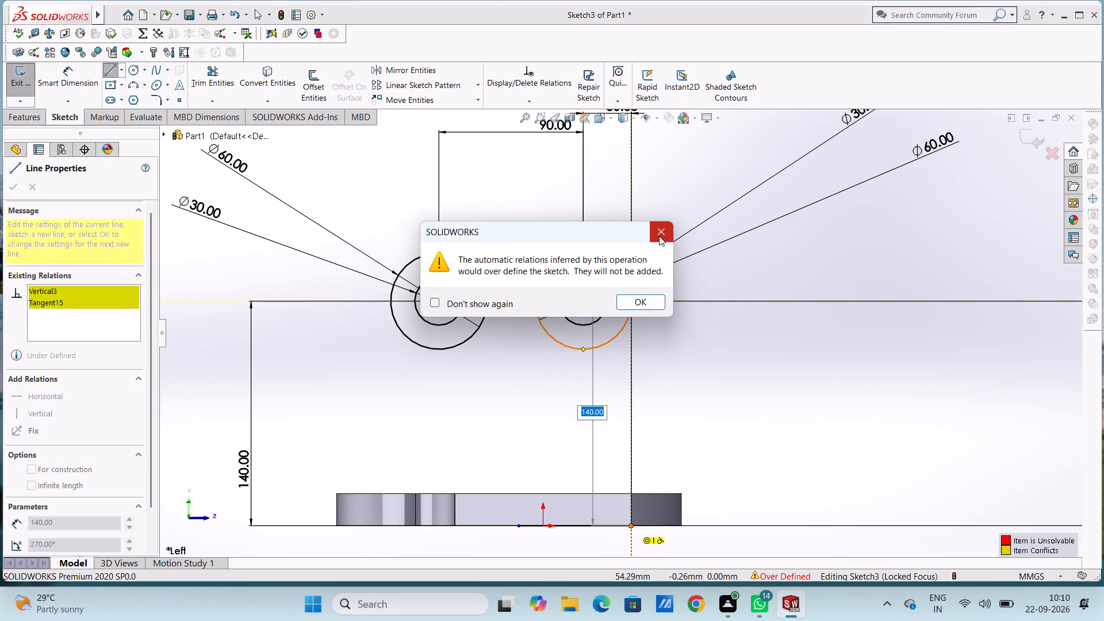
{"action": "left_click", "coordinate": [659, 237]}
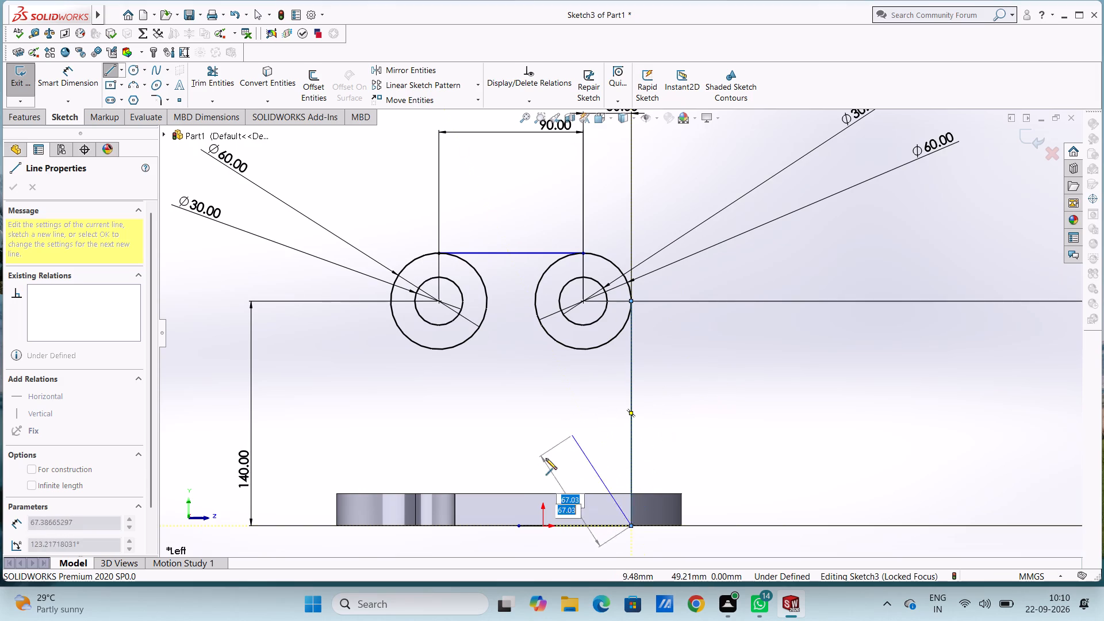
{"action": "left_click", "coordinate": [520, 525]}
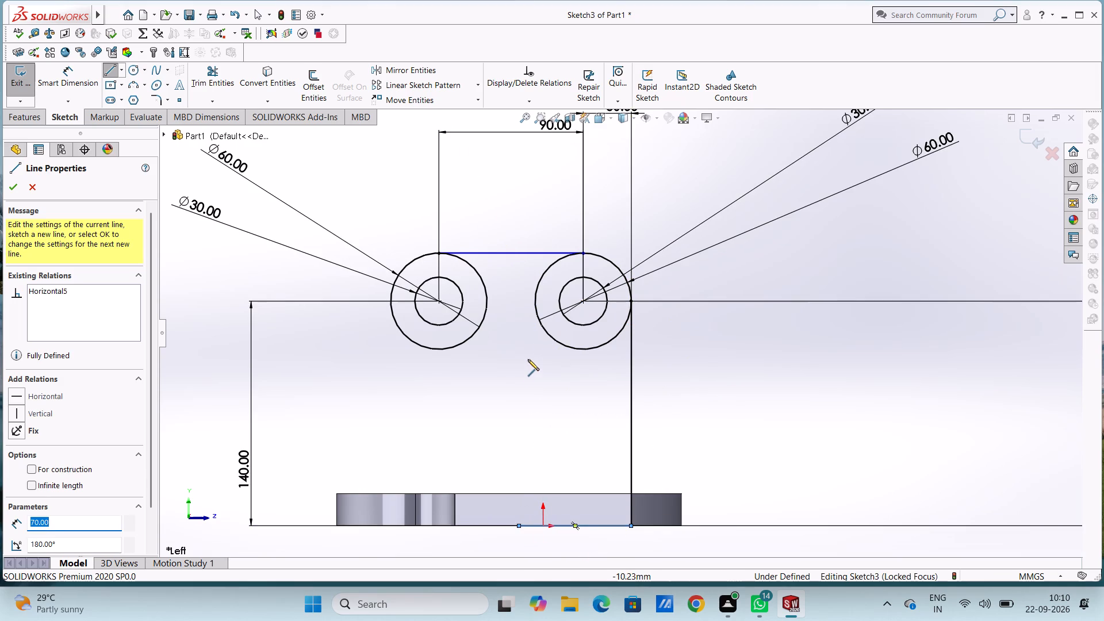
Draw a 50 mm horizontal line from the bracket-side outer circle's lowest point, and a 110 mm vertical line down to the bottom line's free endpoint.
{"action": "left_click", "coordinate": [439, 350]}
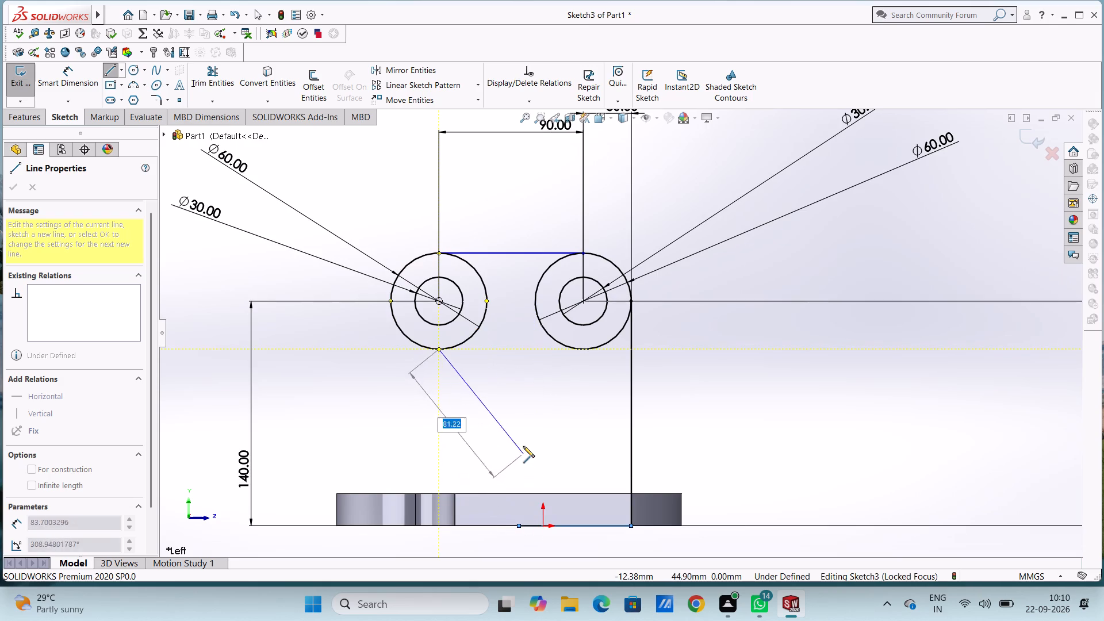
{"action": "left_click", "coordinate": [522, 347]}
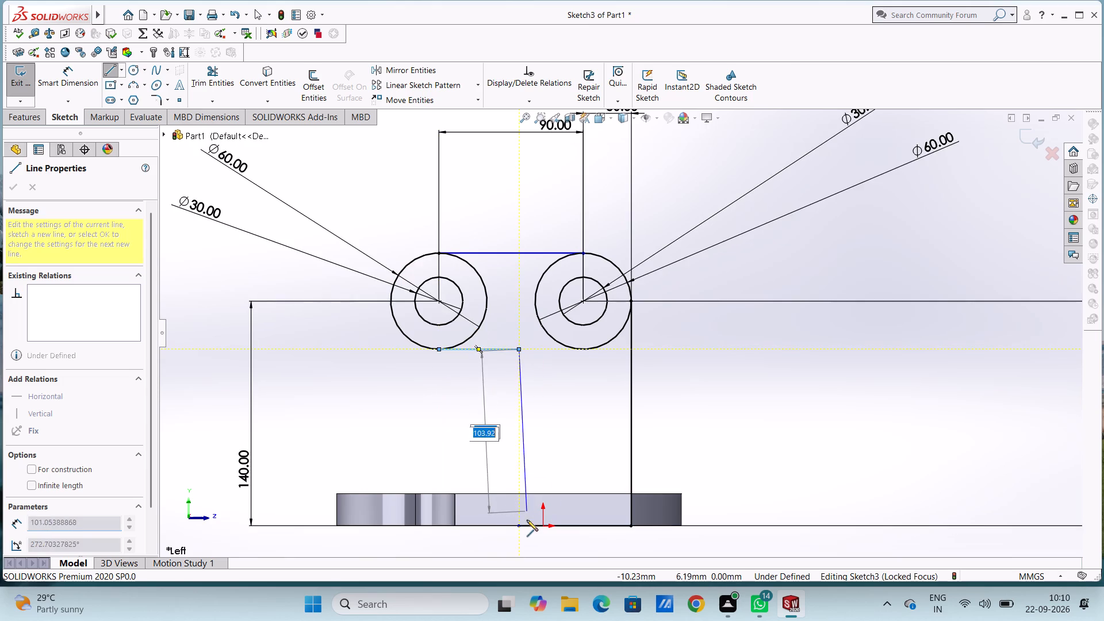
{"action": "left_click", "coordinate": [519, 523]}
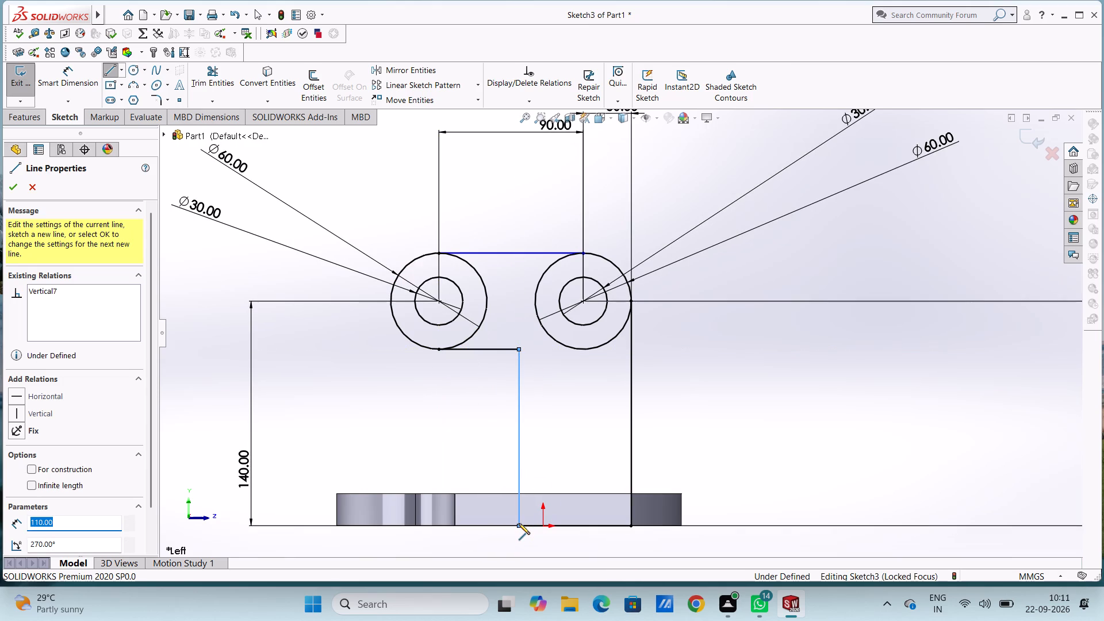
{"action": "key", "text": "Escape"}
{"action": "key", "text": "Escape"}
{"action": "key", "text": "Escape"}
{"action": "key", "text": "Escape"}
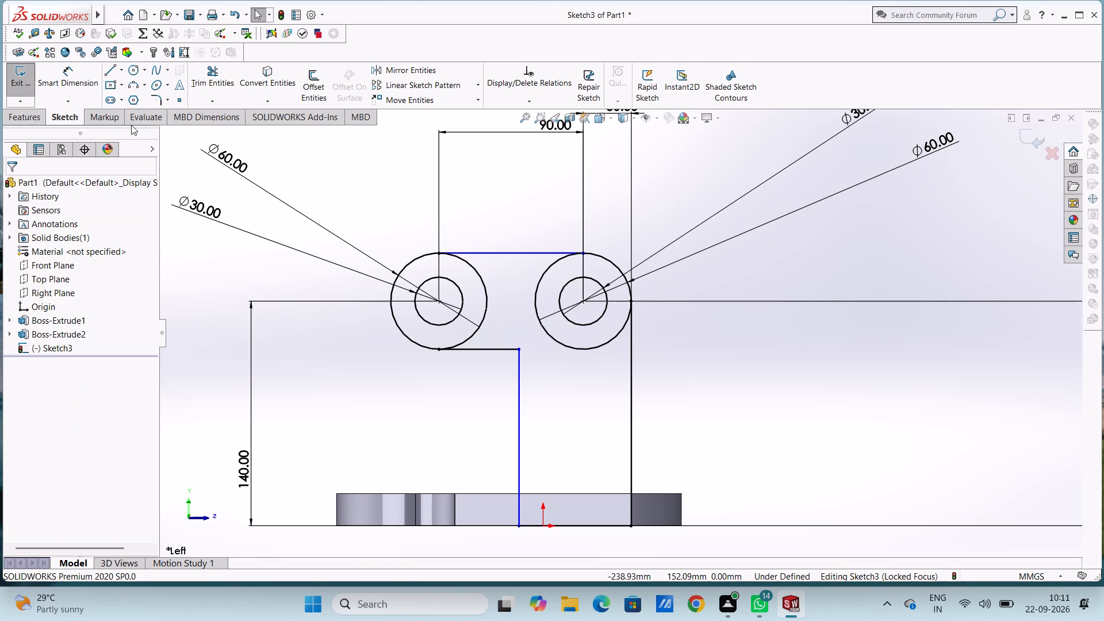
Trim the inner arcs of both 60 mm circles, leaving the outer contour of the upright profile.
{"action": "left_click", "coordinate": [213, 79]}
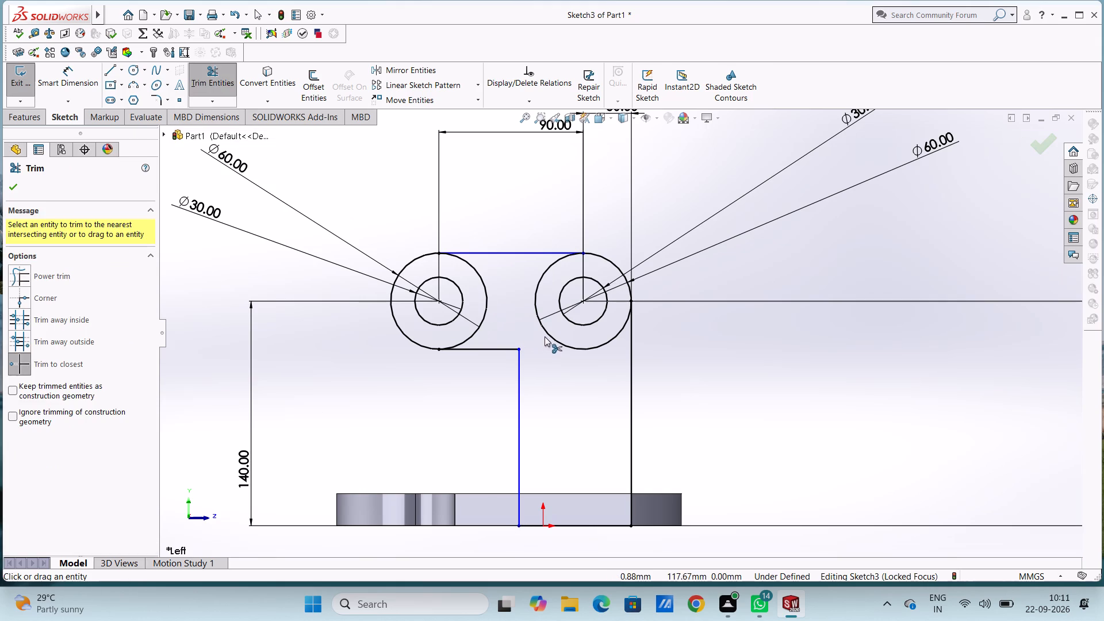
{"action": "left_click", "coordinate": [546, 333]}
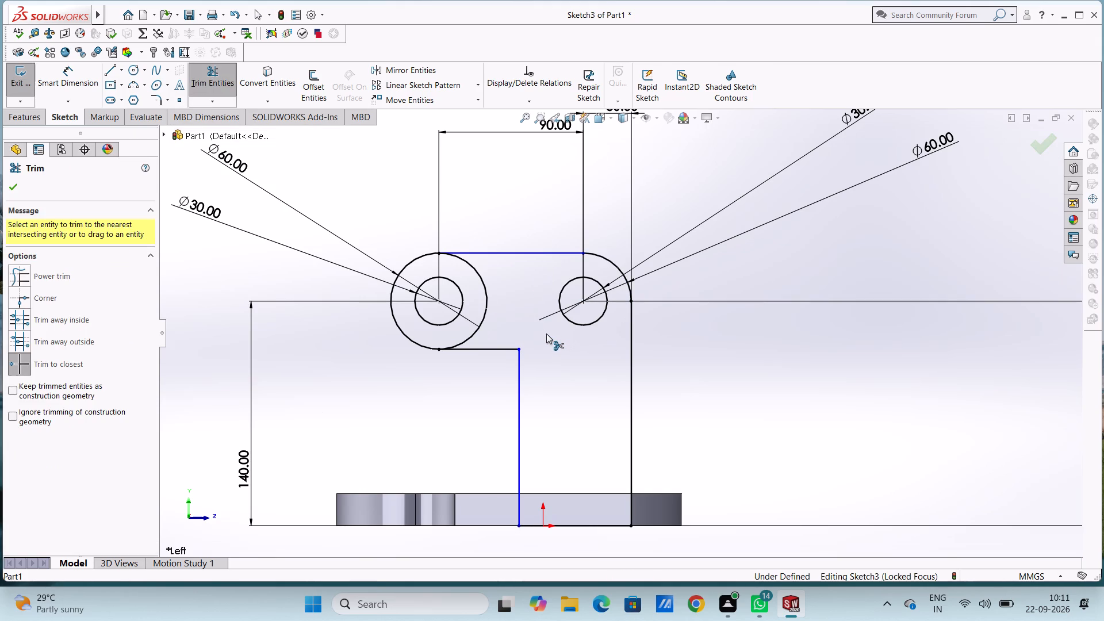
{"action": "left_click", "coordinate": [482, 288]}
{"action": "key", "text": "Escape"}
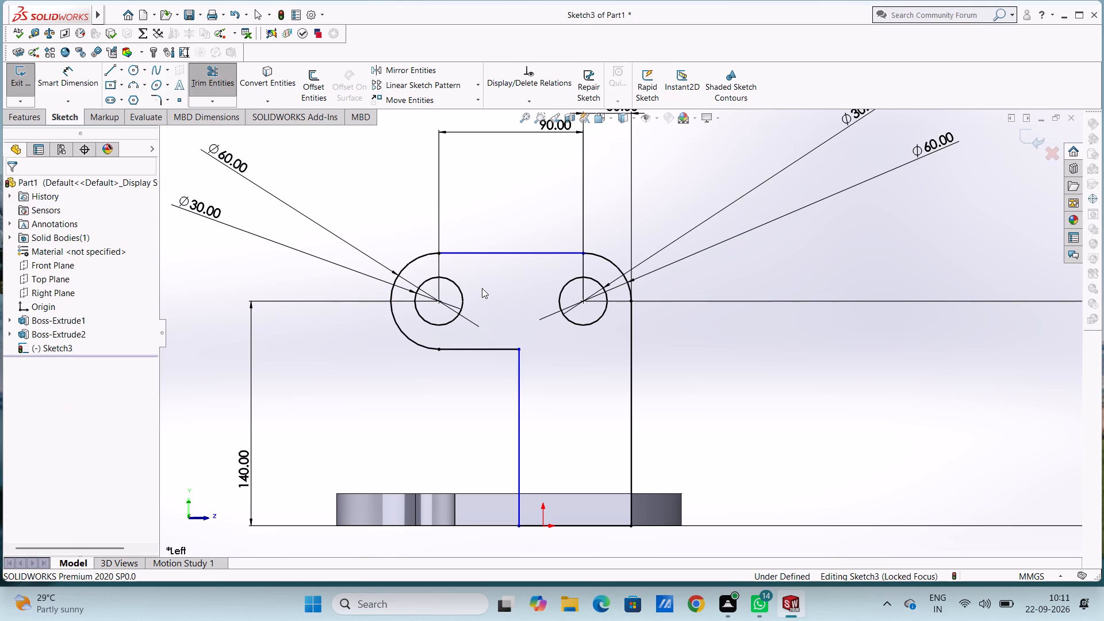
{"action": "key", "text": "Escape"}
{"action": "key", "text": "Escape"}
Dimension the top line joining the two outer arcs at 90 mm.
{"action": "scroll", "coordinate": [482, 288], "scroll_direction": "up", "scroll_amount": 4}
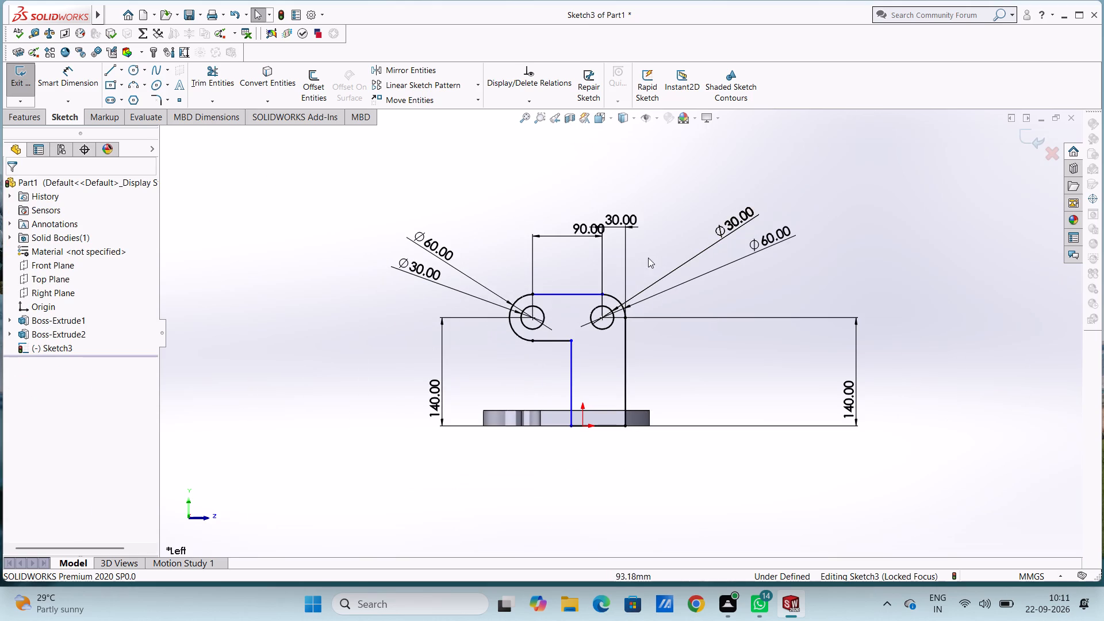
{"action": "scroll", "coordinate": [658, 290], "scroll_direction": "down", "scroll_amount": 3}
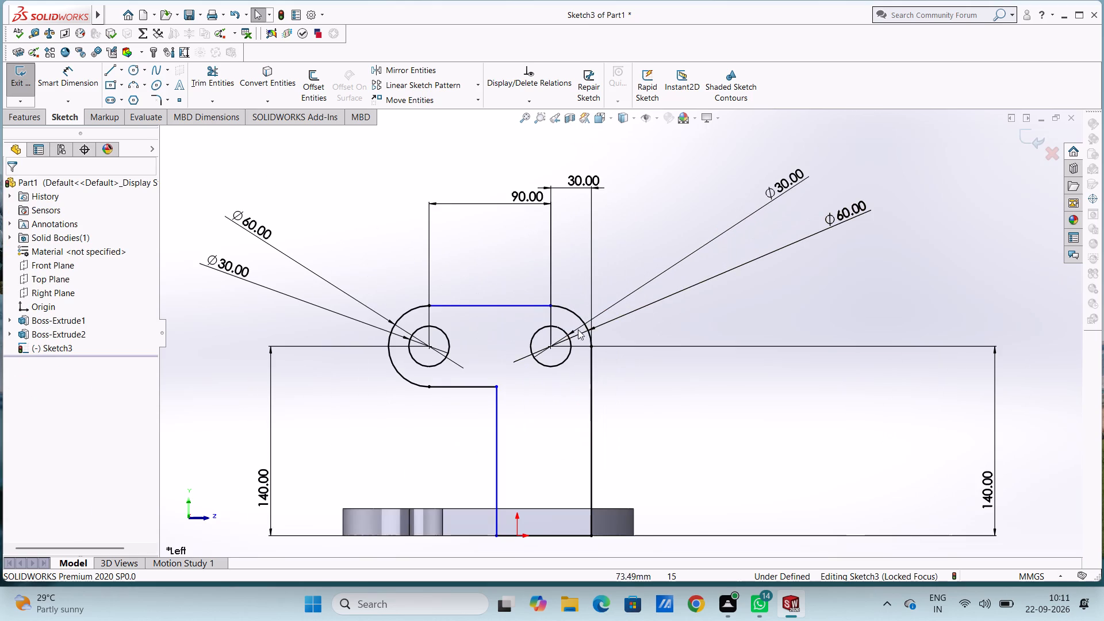
{"action": "left_click", "coordinate": [74, 84]}
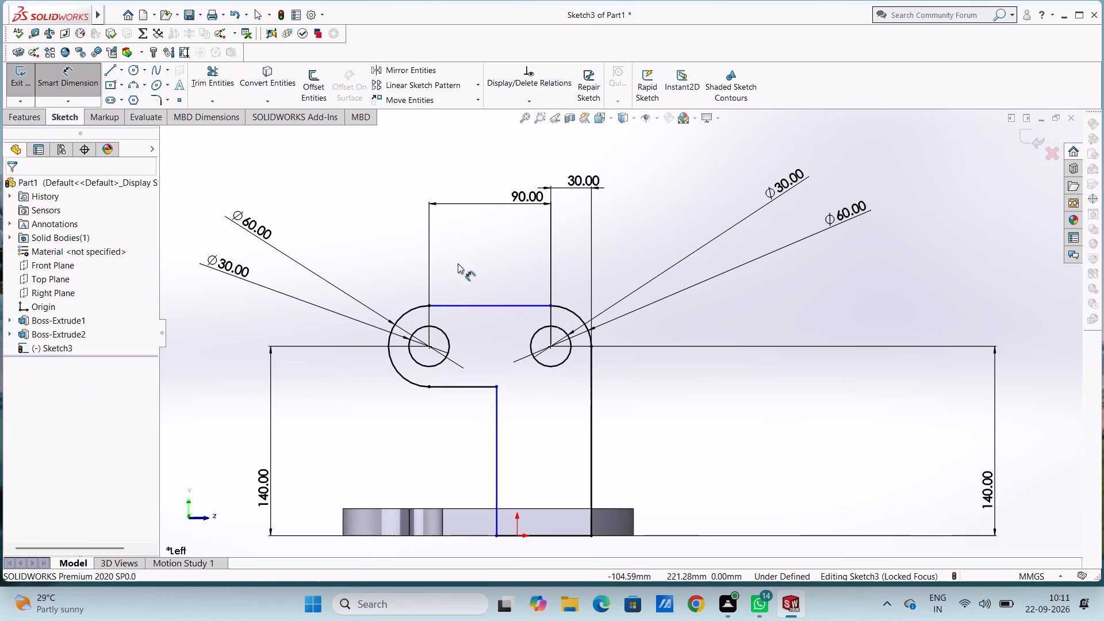
{"action": "left_click", "coordinate": [491, 304]}
{"action": "left_click", "coordinate": [476, 167]}
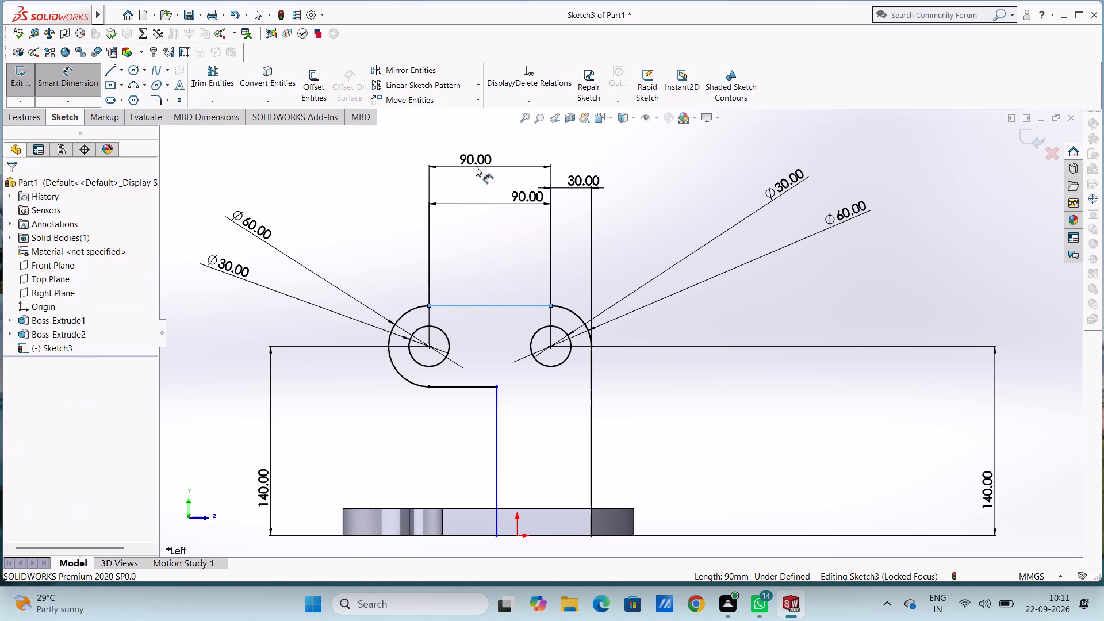
{"action": "left_click", "coordinate": [426, 152]}
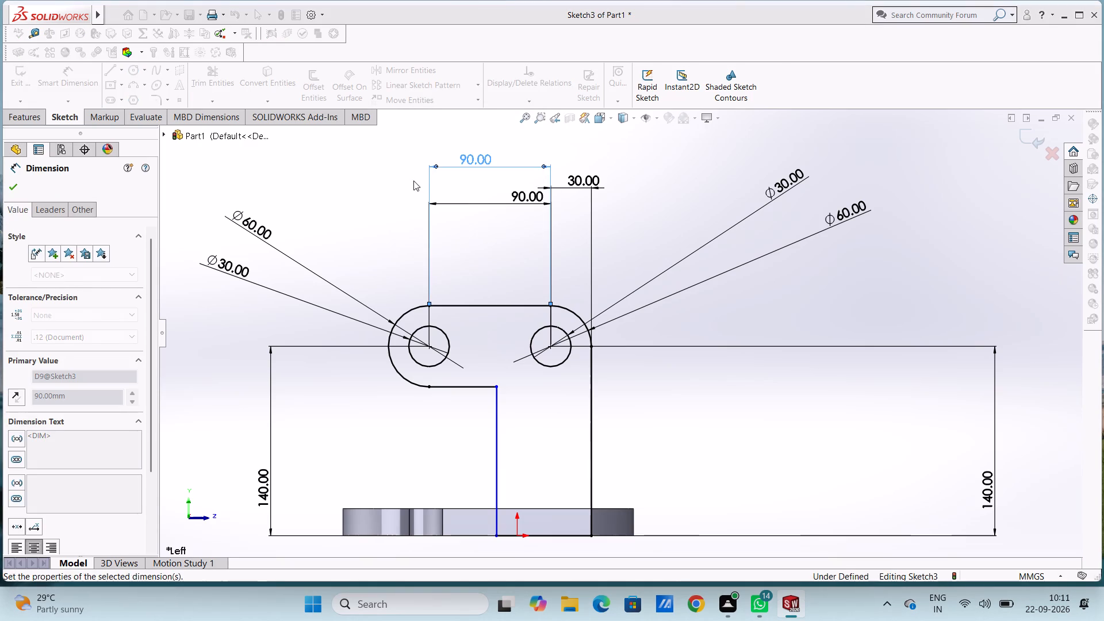
{"action": "left_click", "coordinate": [413, 181]}
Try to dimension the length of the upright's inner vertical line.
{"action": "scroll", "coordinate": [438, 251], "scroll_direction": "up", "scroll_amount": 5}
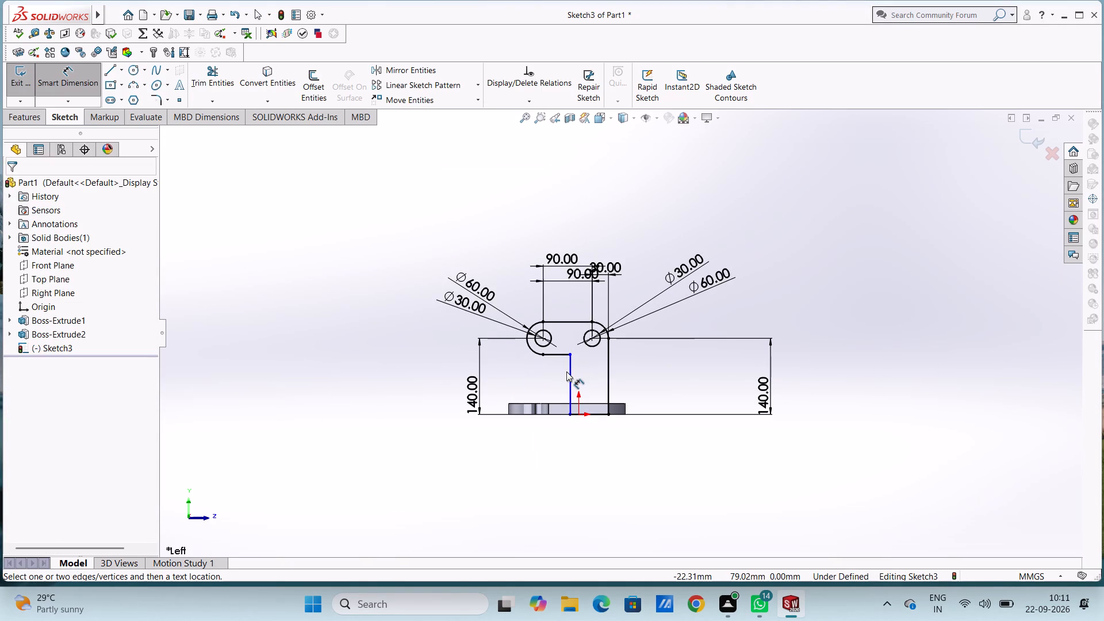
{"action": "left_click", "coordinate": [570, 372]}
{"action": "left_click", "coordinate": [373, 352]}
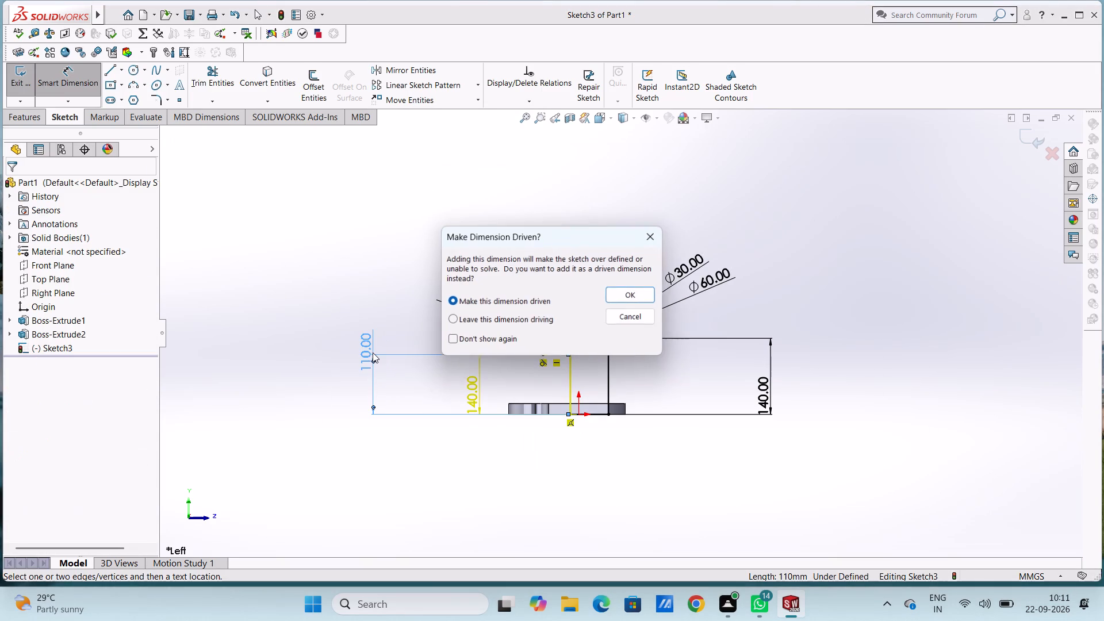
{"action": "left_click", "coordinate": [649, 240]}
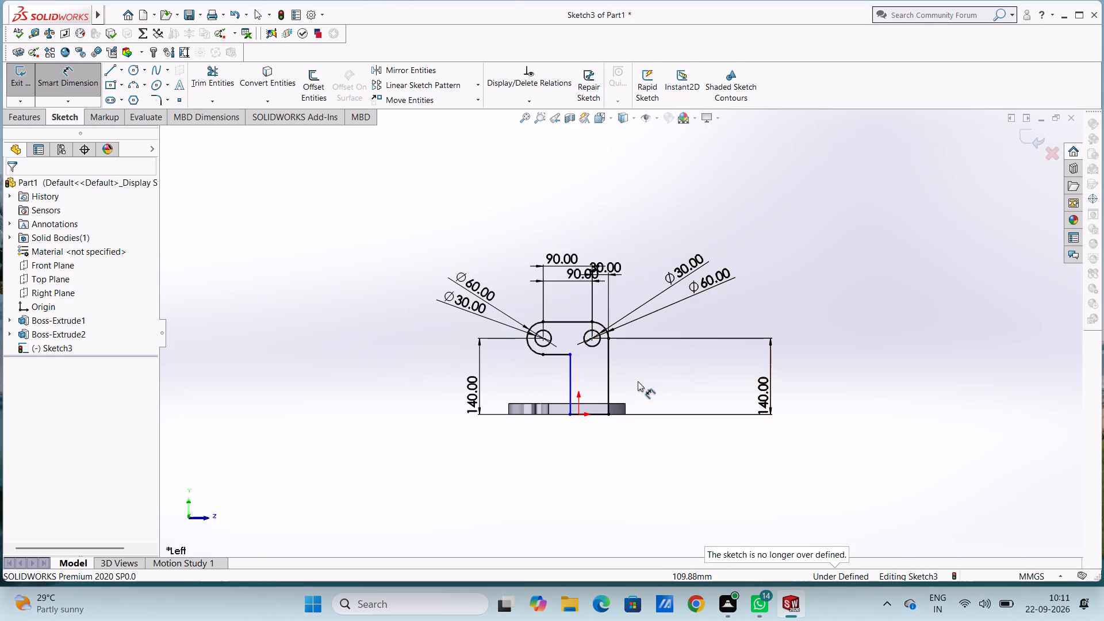
Dimension the bottom line of the upright profile at 70 mm, and end dimensioning.
{"action": "scroll", "coordinate": [635, 383], "scroll_direction": "down", "scroll_amount": 7}
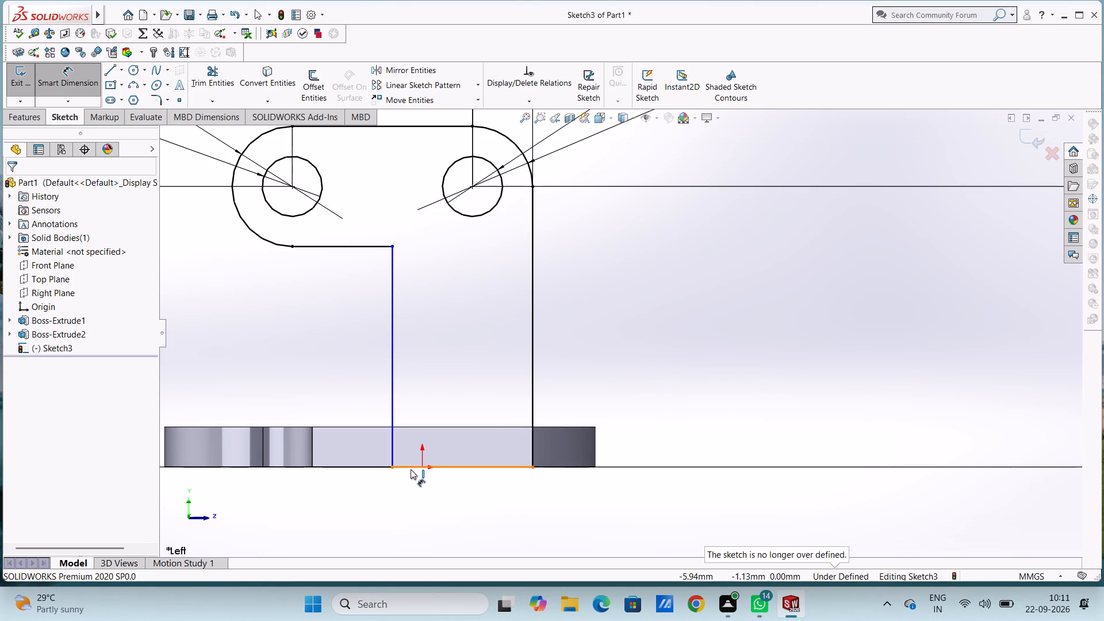
{"action": "left_click", "coordinate": [409, 467]}
{"action": "left_click", "coordinate": [417, 550]}
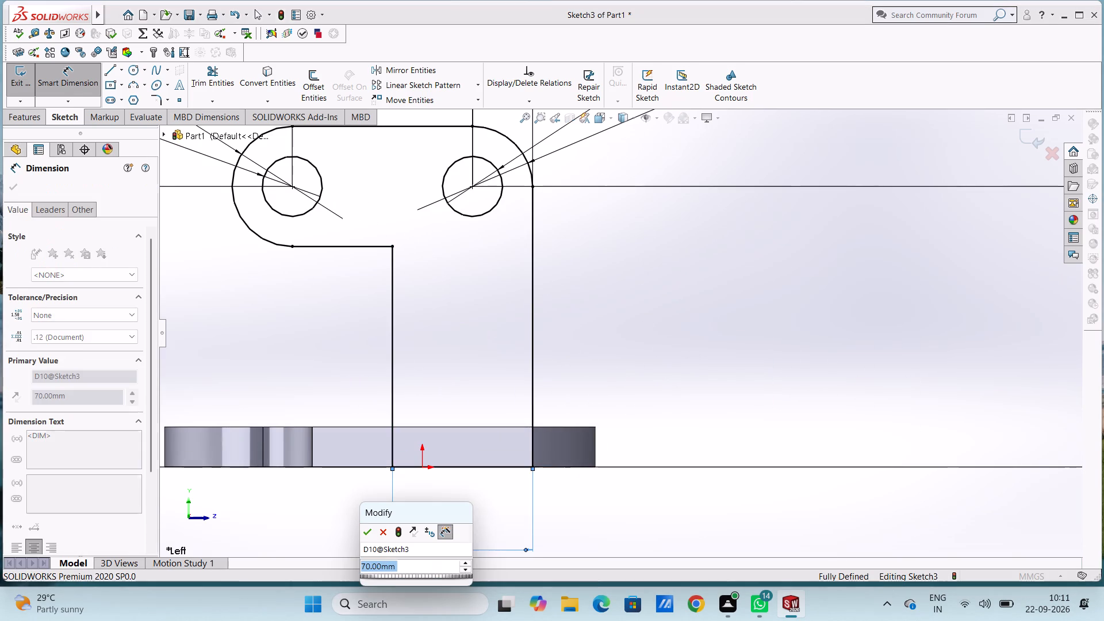
{"action": "left_click", "coordinate": [364, 530]}
{"action": "left_click", "coordinate": [355, 514]}
{"action": "scroll", "coordinate": [355, 515], "scroll_direction": "up", "scroll_amount": 4}
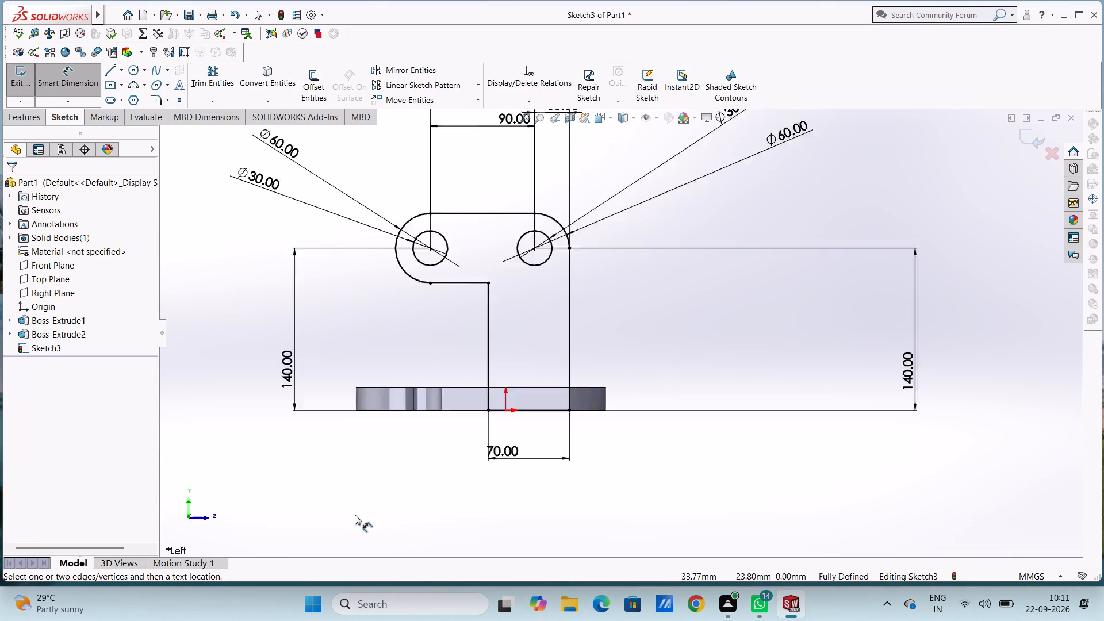
{"action": "scroll", "coordinate": [534, 339], "scroll_direction": "up", "scroll_amount": 2}
{"action": "middle_click_drag", "start_coordinate": [682, 327], "coordinate": [654, 340]}
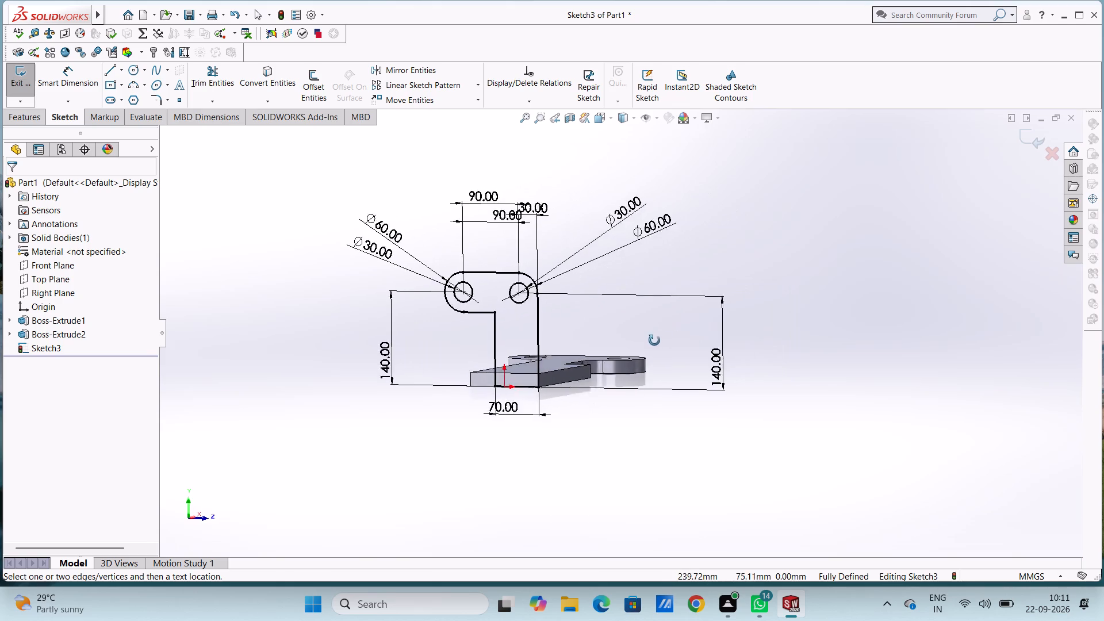
{"action": "middle_click_drag", "start_coordinate": [654, 340], "coordinate": [639, 377]}
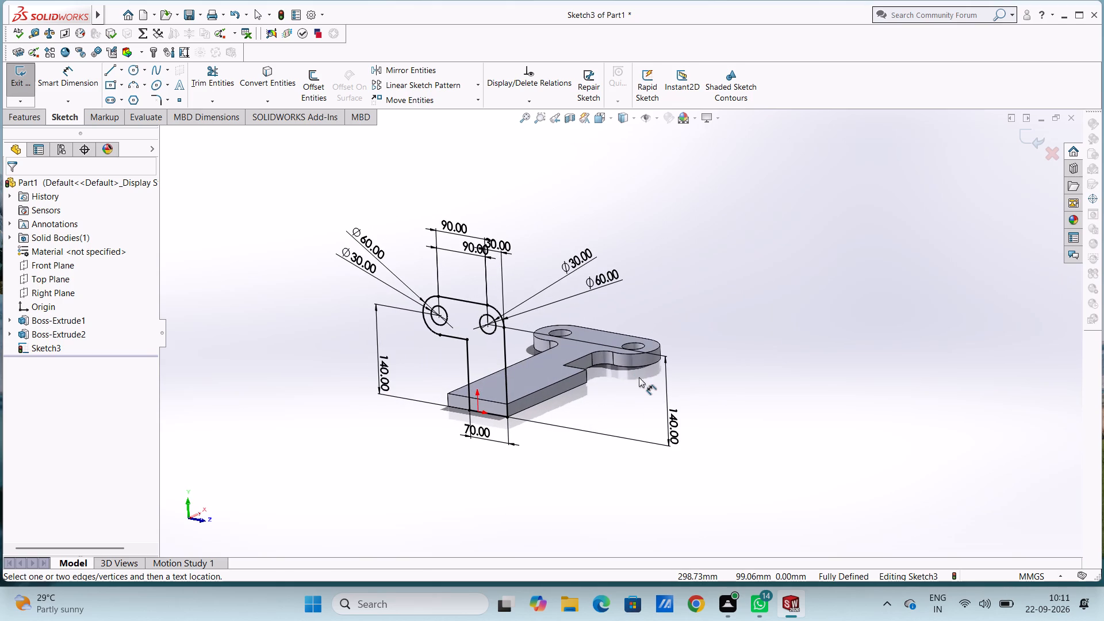
{"action": "left_click", "coordinate": [90, 87]}
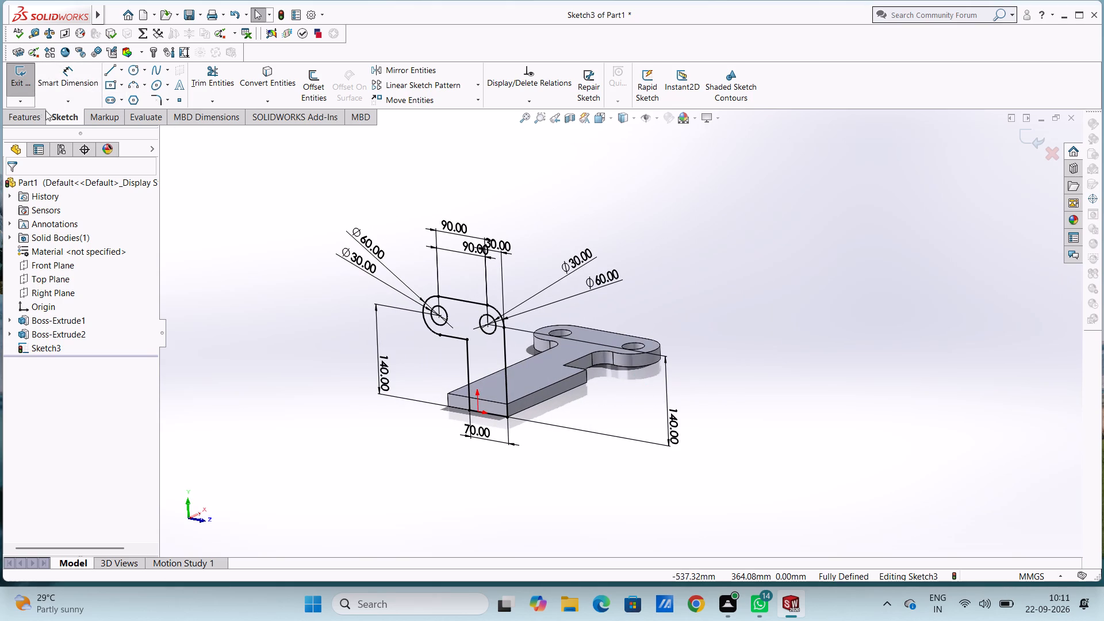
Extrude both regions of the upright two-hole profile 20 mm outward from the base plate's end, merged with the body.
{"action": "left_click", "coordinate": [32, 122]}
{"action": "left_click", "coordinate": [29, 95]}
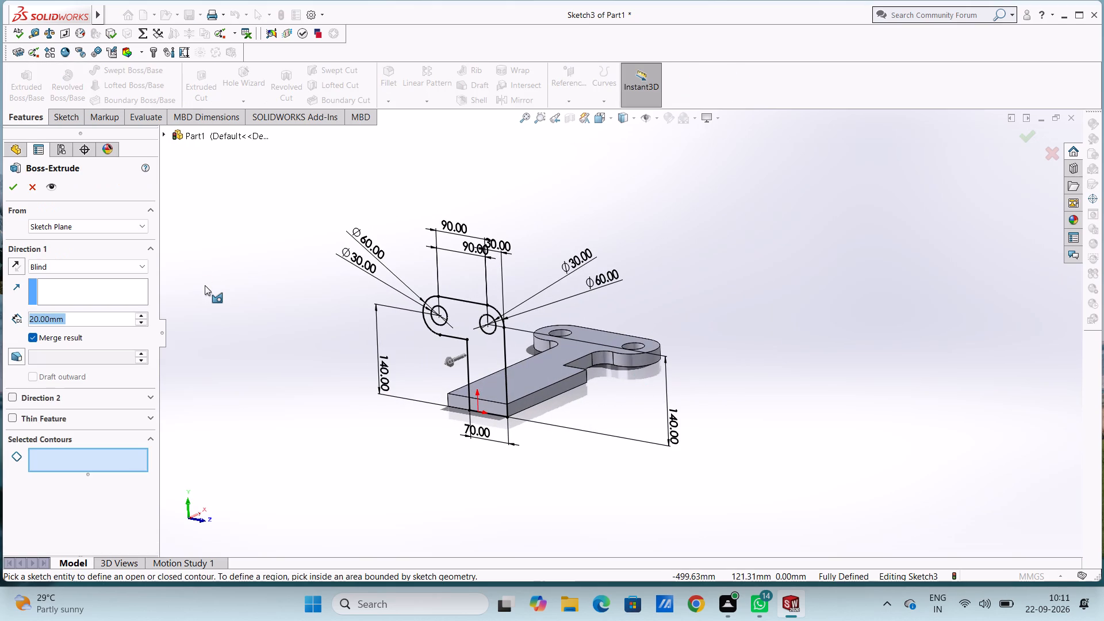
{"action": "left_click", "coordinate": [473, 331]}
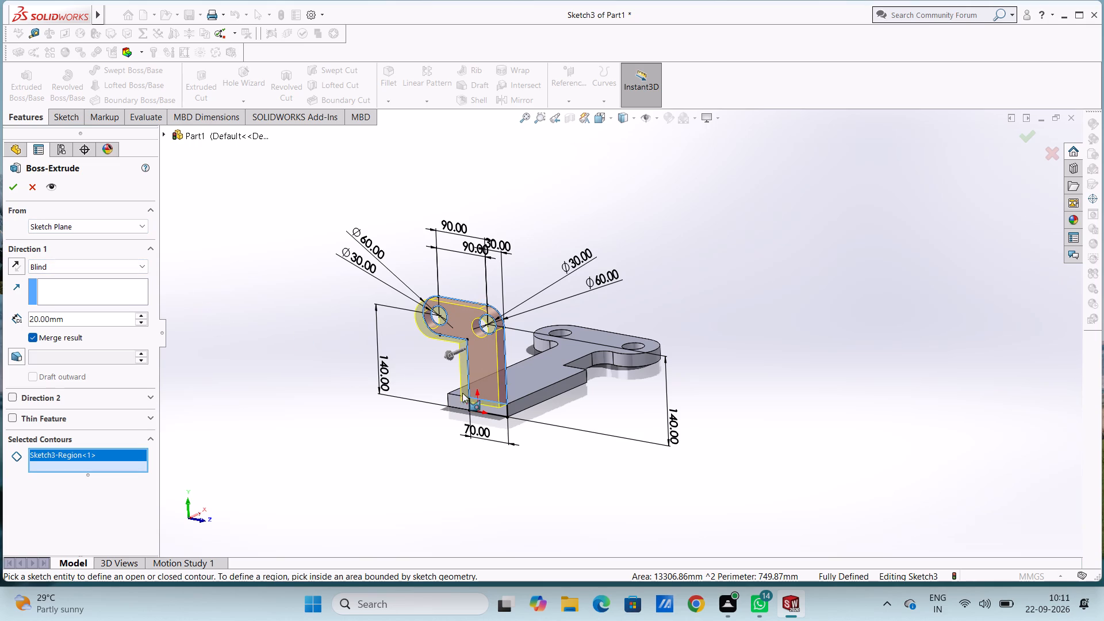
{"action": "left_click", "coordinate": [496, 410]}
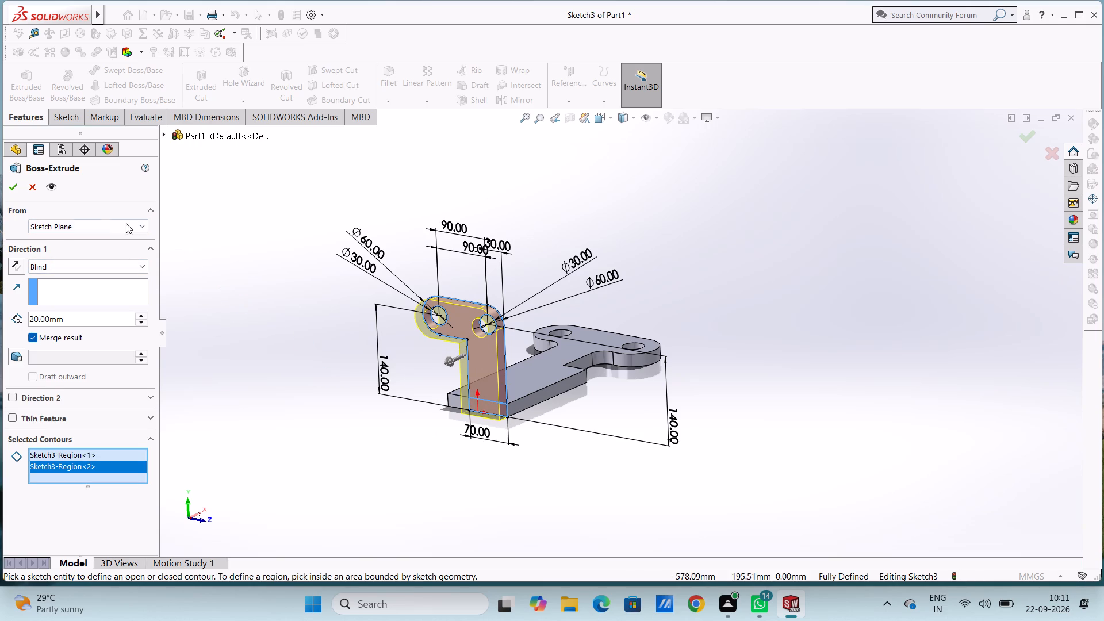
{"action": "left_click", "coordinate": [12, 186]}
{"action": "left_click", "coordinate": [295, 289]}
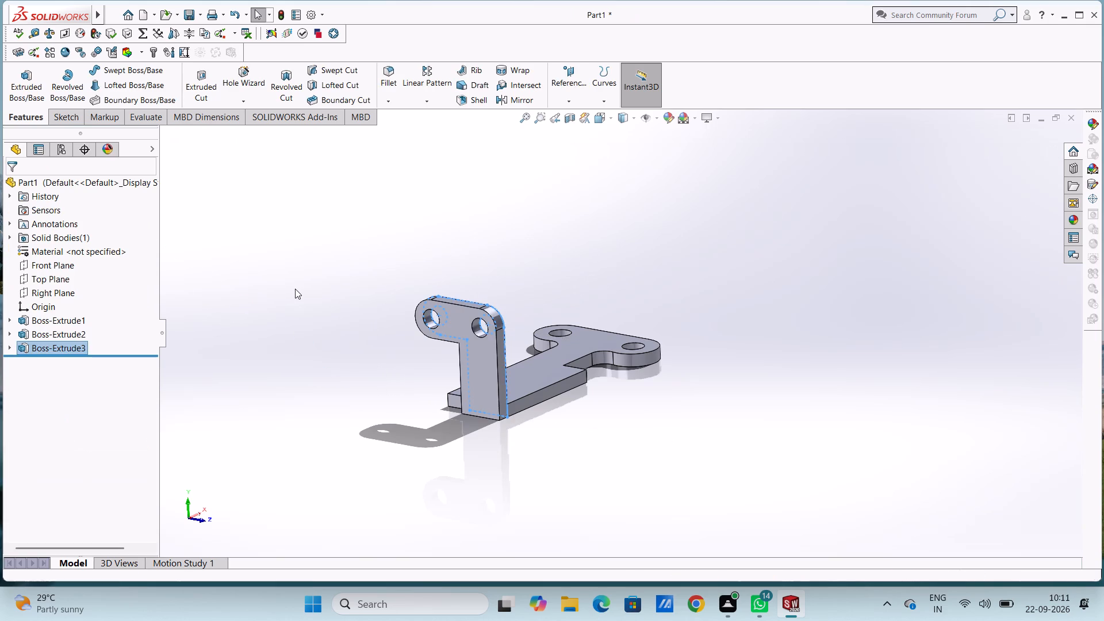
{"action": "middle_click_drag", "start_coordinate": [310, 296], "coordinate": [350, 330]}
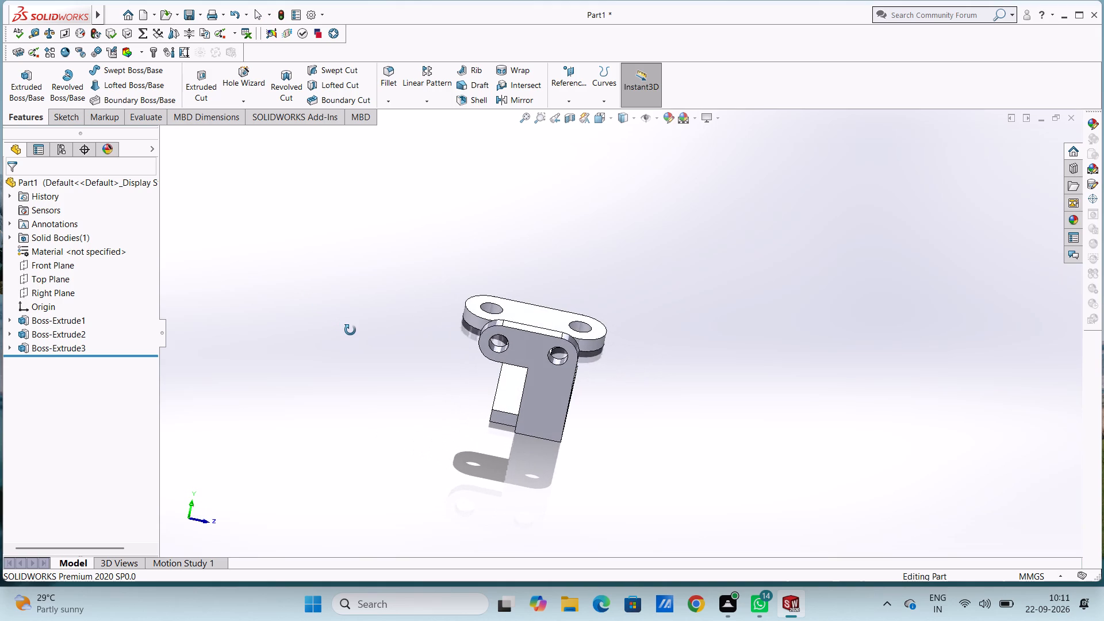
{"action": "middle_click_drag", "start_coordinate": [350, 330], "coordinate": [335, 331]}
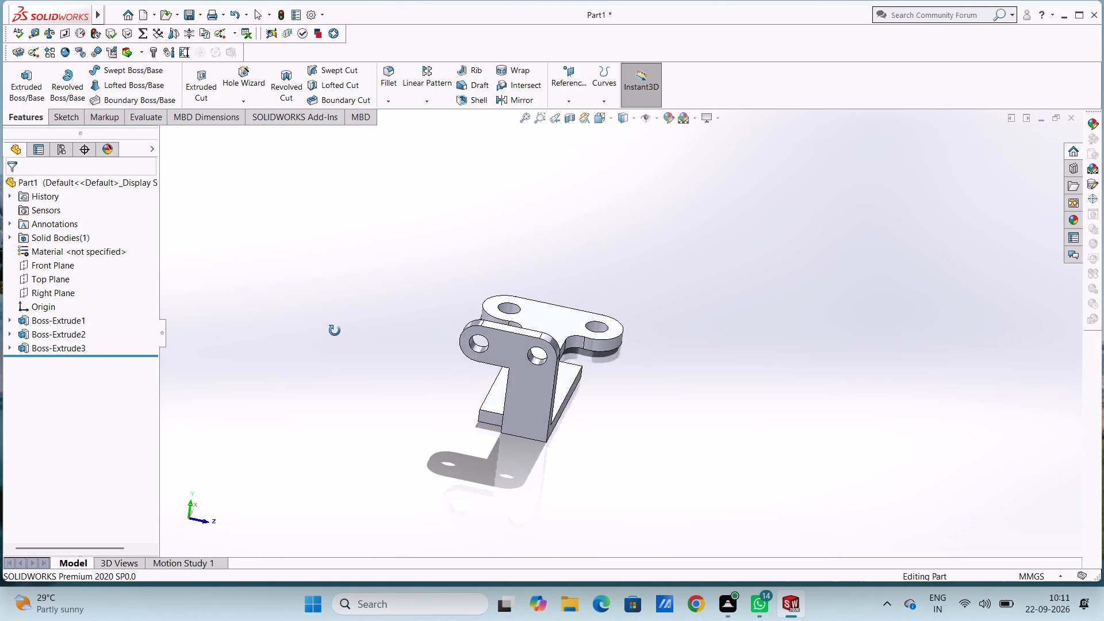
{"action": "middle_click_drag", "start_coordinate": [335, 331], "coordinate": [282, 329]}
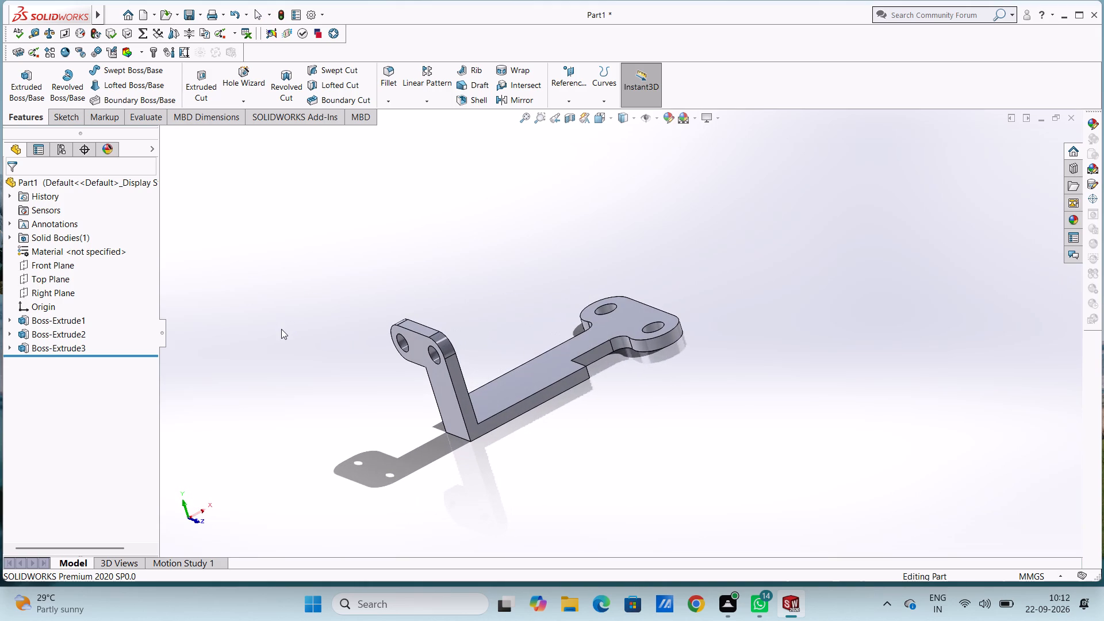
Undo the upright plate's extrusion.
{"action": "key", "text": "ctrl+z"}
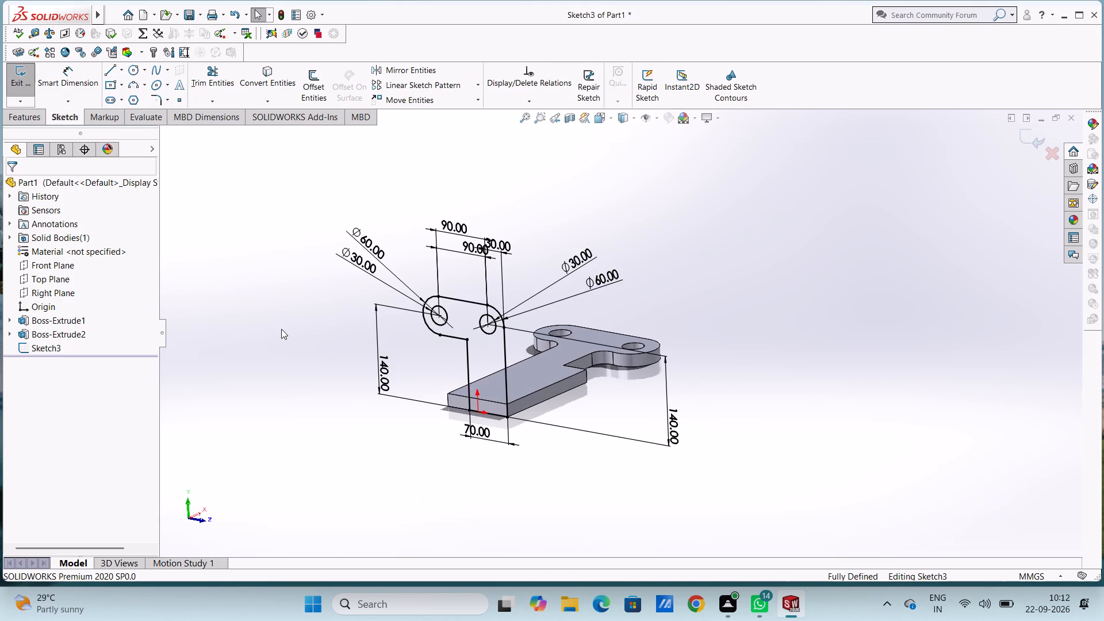
Extrude both regions of the upright profile 20 mm in the reversed direction, over the base plate, with the result merged.
{"action": "left_click", "coordinate": [32, 119]}
{"action": "left_click", "coordinate": [24, 93]}
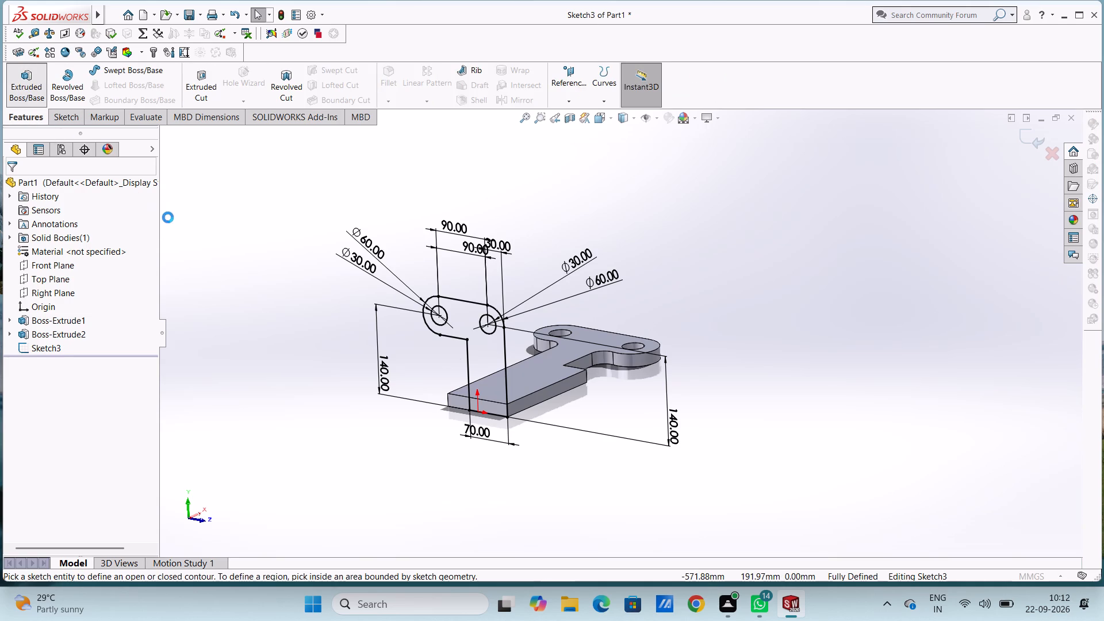
{"action": "left_click", "coordinate": [488, 352]}
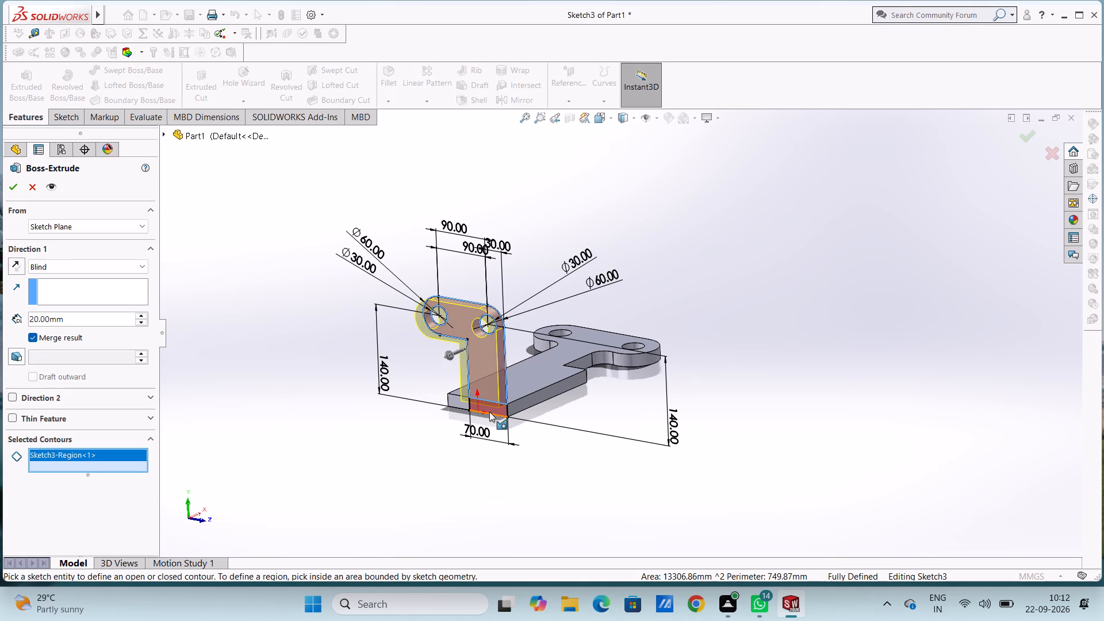
{"action": "left_click", "coordinate": [490, 411]}
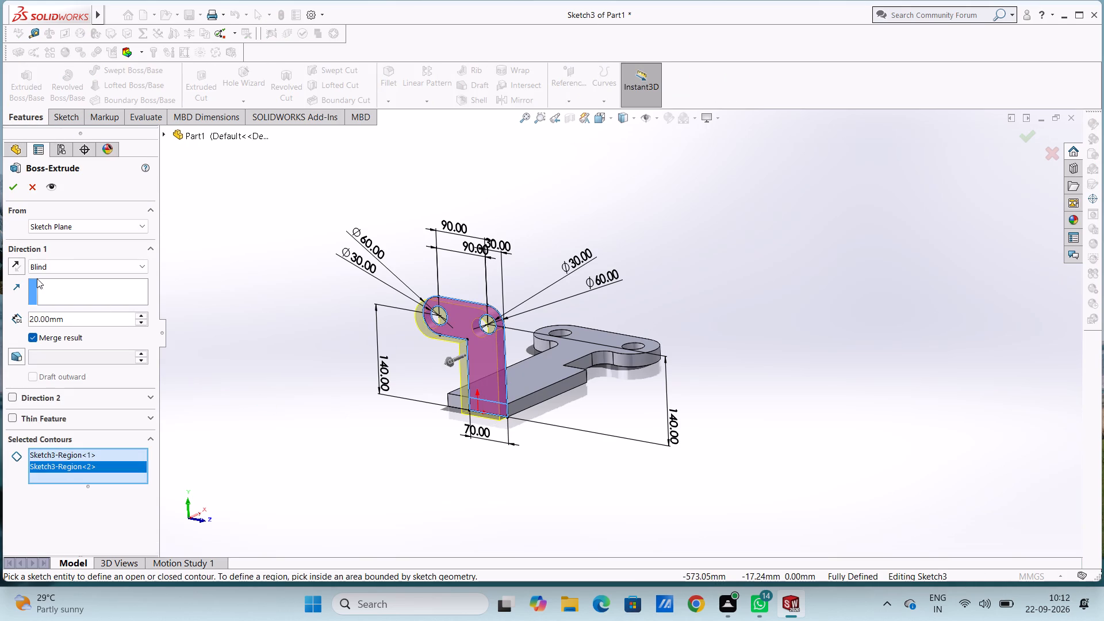
{"action": "left_click", "coordinate": [18, 267]}
{"action": "left_click", "coordinate": [10, 189]}
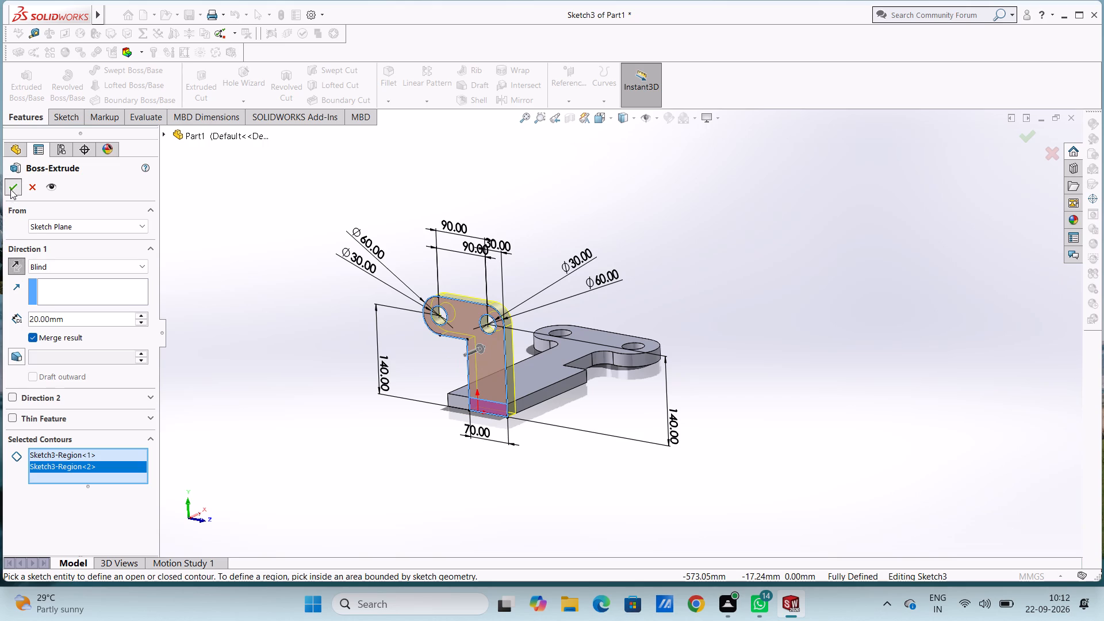
{"action": "left_click", "coordinate": [273, 290]}
Examine the part from all sides, including the top and right views, to check the upright plate on the base.
{"action": "middle_click_drag", "start_coordinate": [288, 288], "coordinate": [239, 366]}
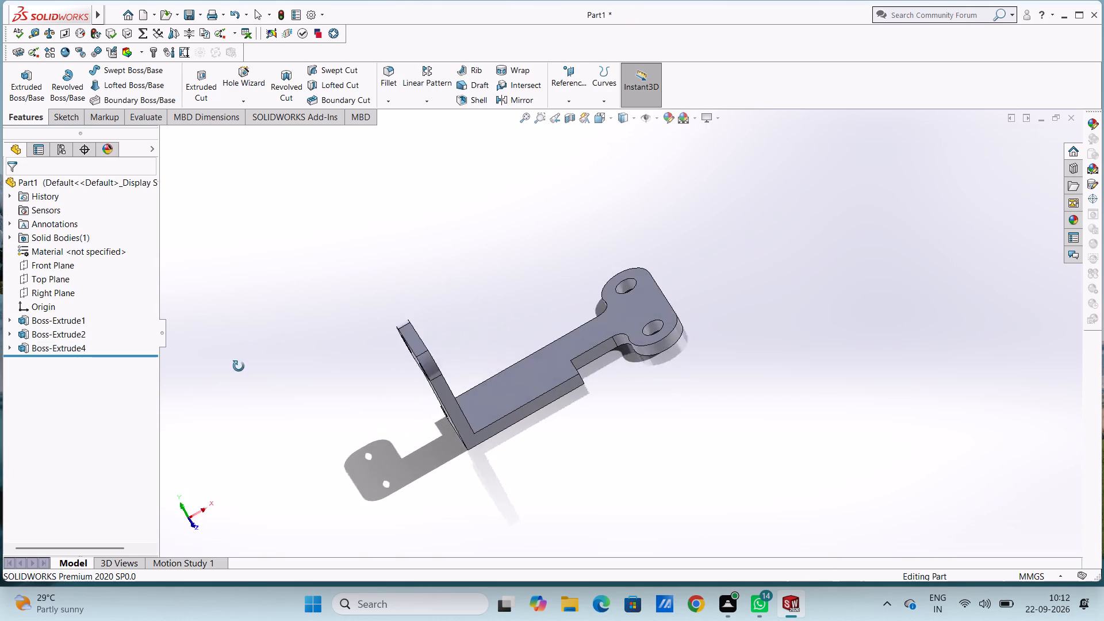
{"action": "middle_click_drag", "start_coordinate": [239, 366], "coordinate": [239, 370]}
{"action": "middle_click_drag", "start_coordinate": [244, 373], "coordinate": [316, 393]}
{"action": "middle_click_drag", "start_coordinate": [359, 334], "coordinate": [409, 338]}
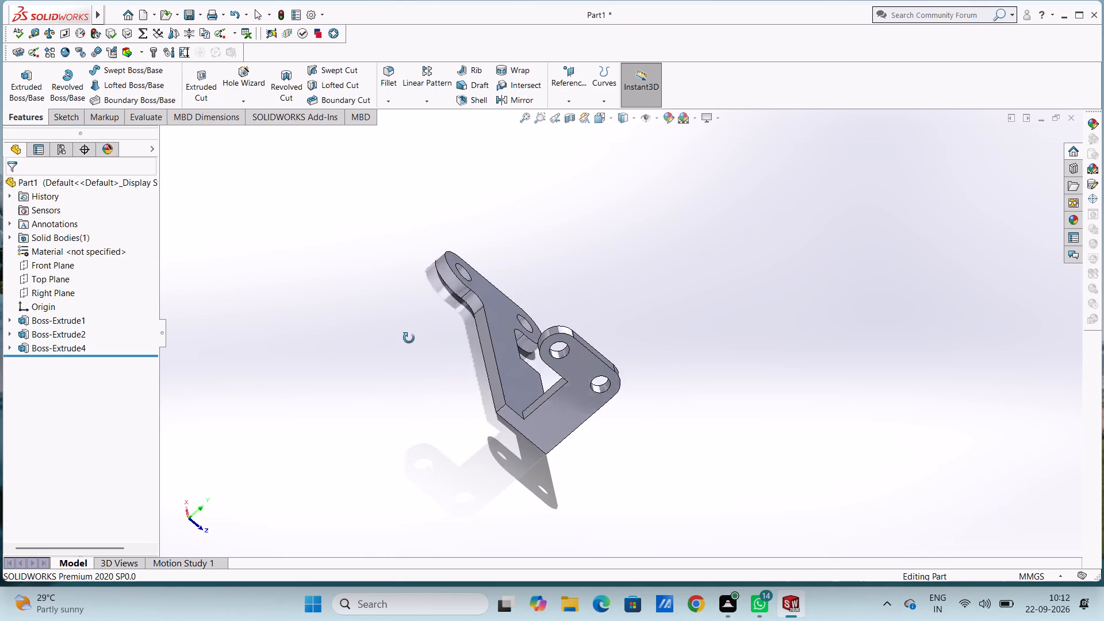
{"action": "middle_click_drag", "start_coordinate": [409, 338], "coordinate": [496, 328]}
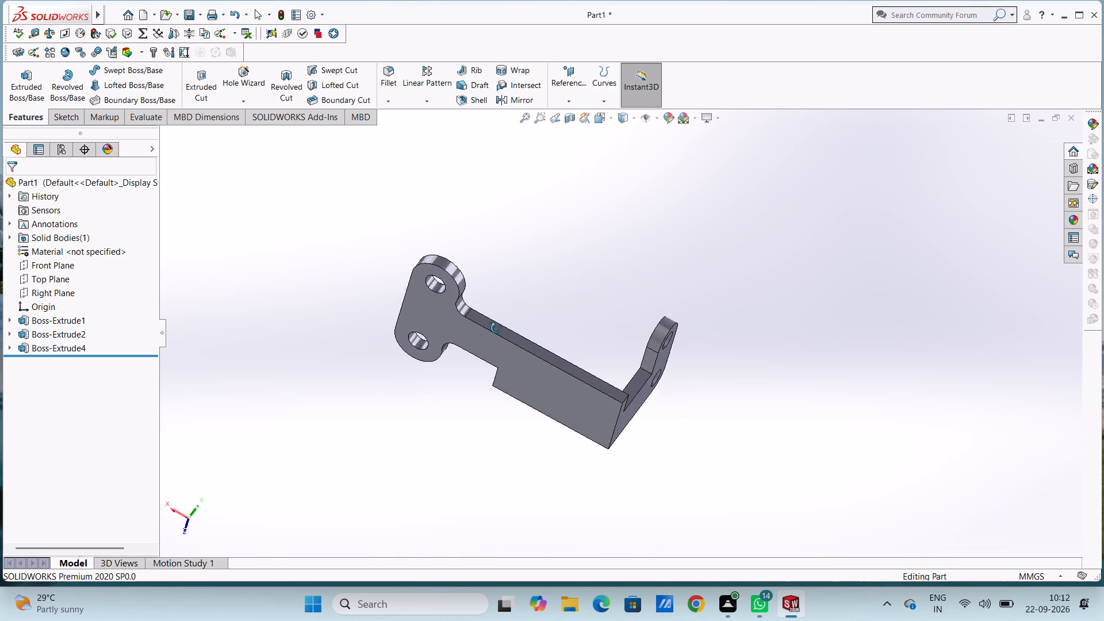
{"action": "middle_click_drag", "start_coordinate": [496, 328], "coordinate": [470, 344]}
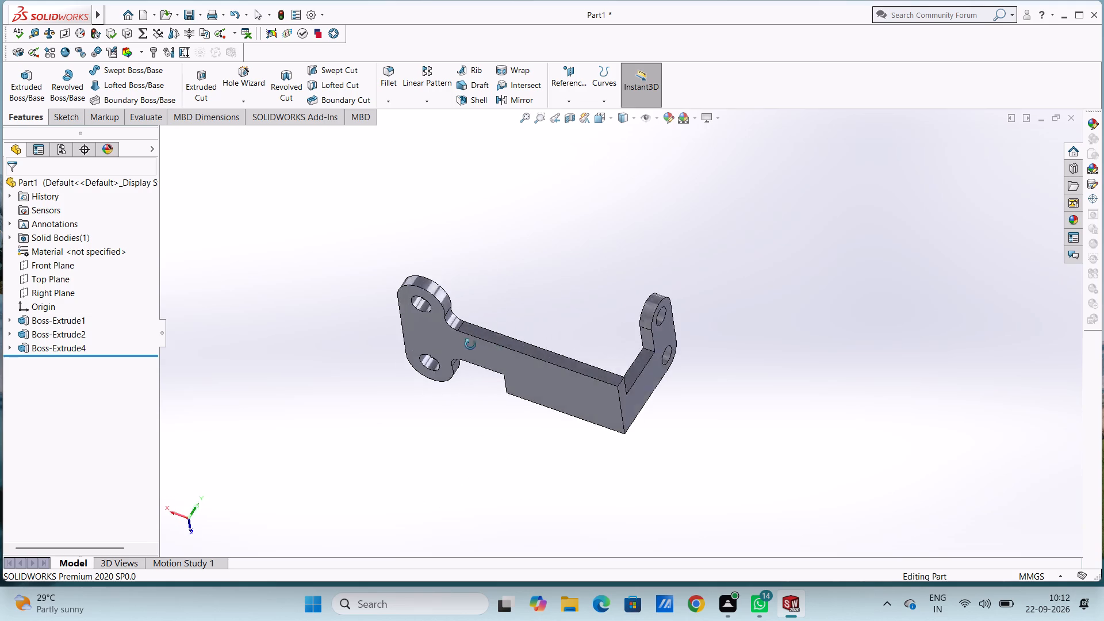
{"action": "middle_click_drag", "start_coordinate": [470, 344], "coordinate": [537, 335]}
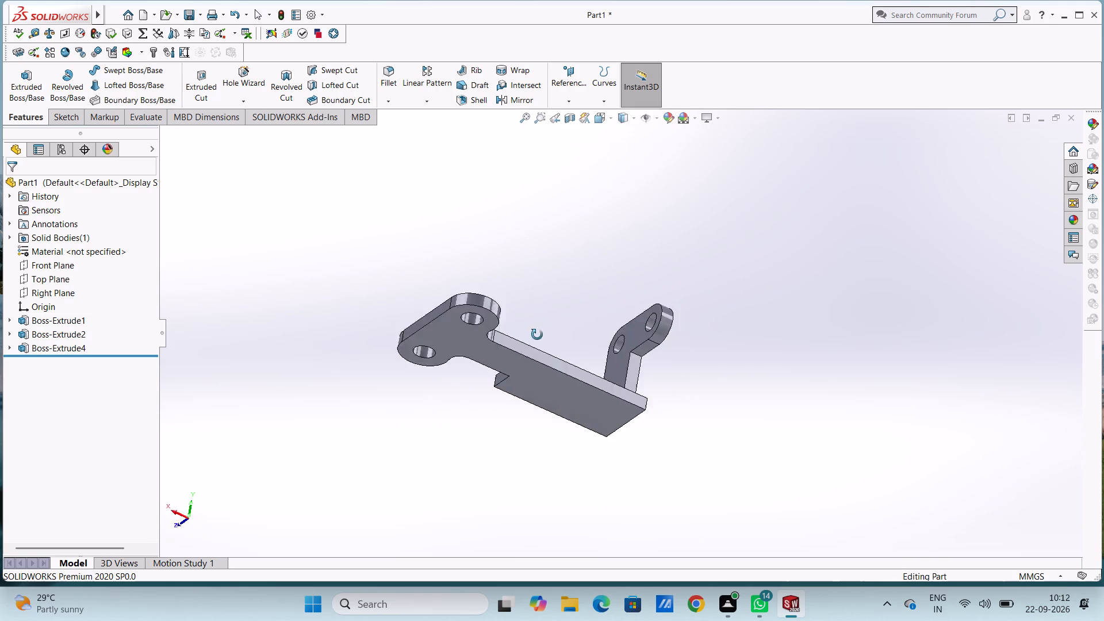
{"action": "middle_click_drag", "start_coordinate": [537, 335], "coordinate": [804, 201]}
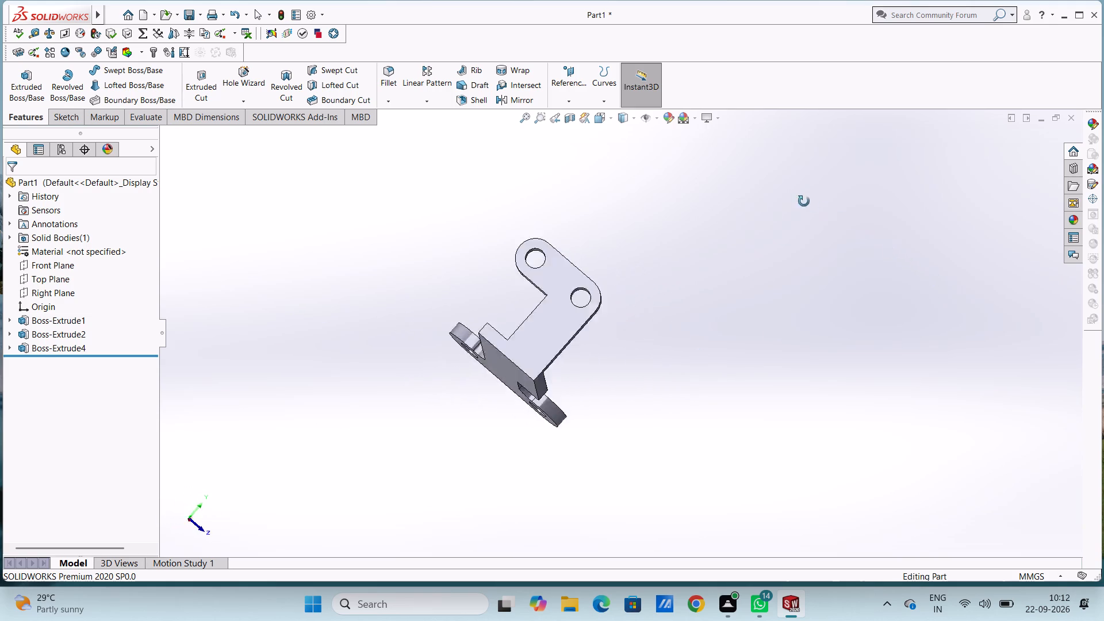
{"action": "middle_click_drag", "start_coordinate": [804, 201], "coordinate": [331, 247]}
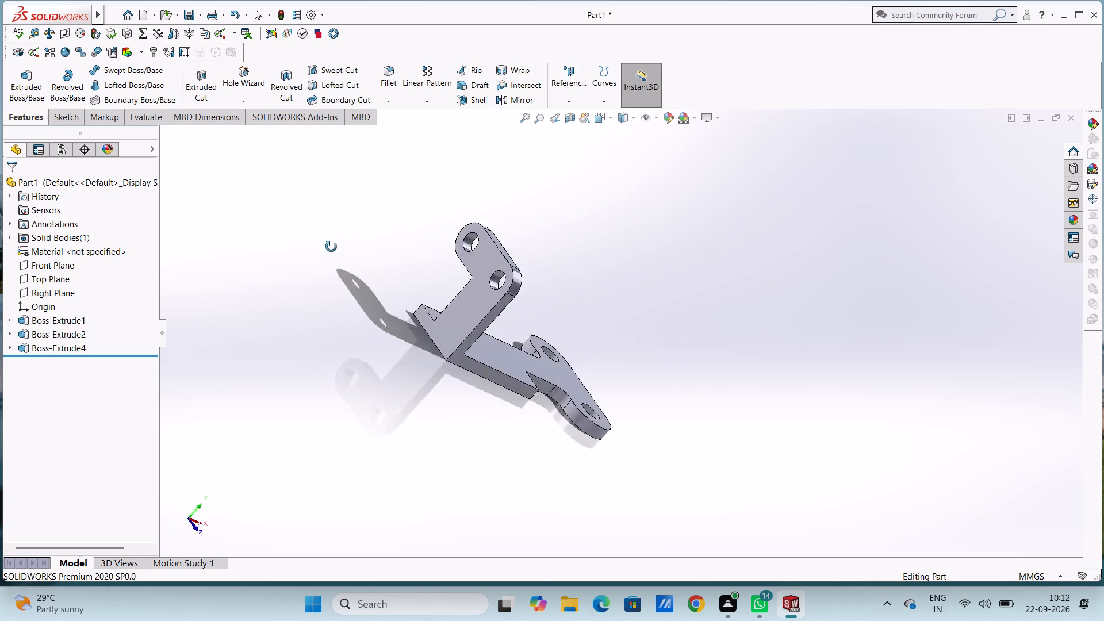
{"action": "middle_click_drag", "start_coordinate": [331, 247], "coordinate": [291, 336]}
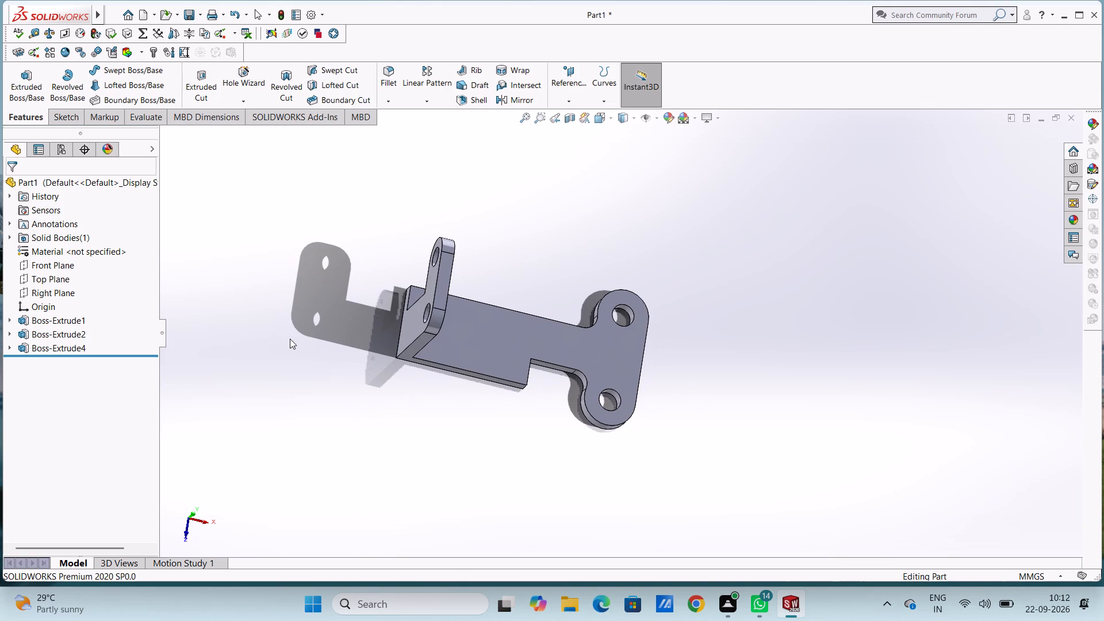
{"action": "key", "text": "ctrl+5"}
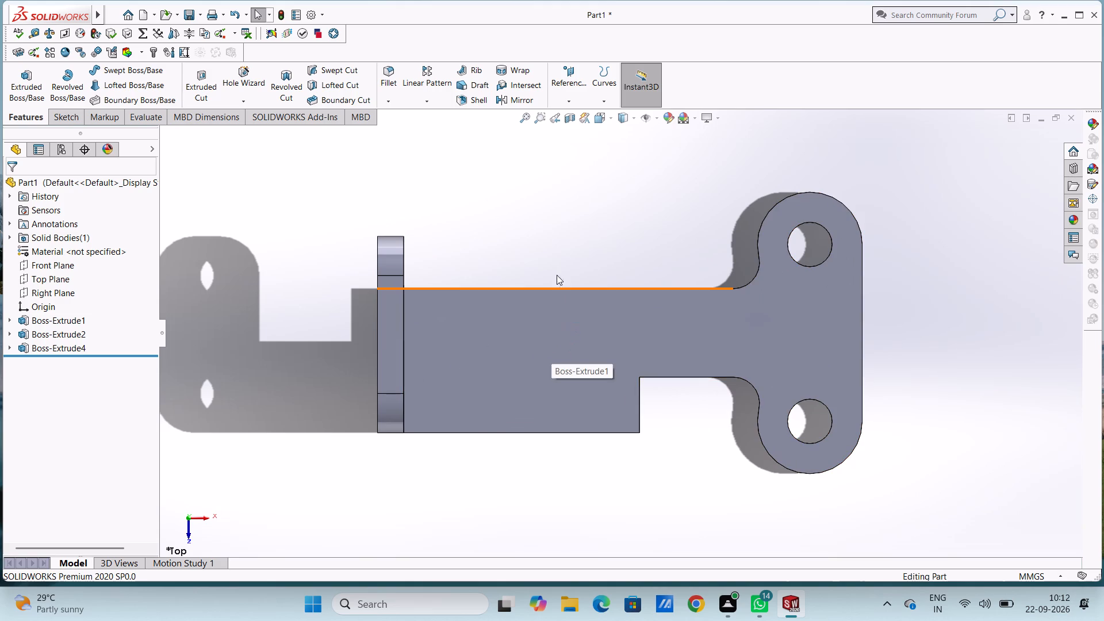
{"action": "key", "text": "ctrl+4"}
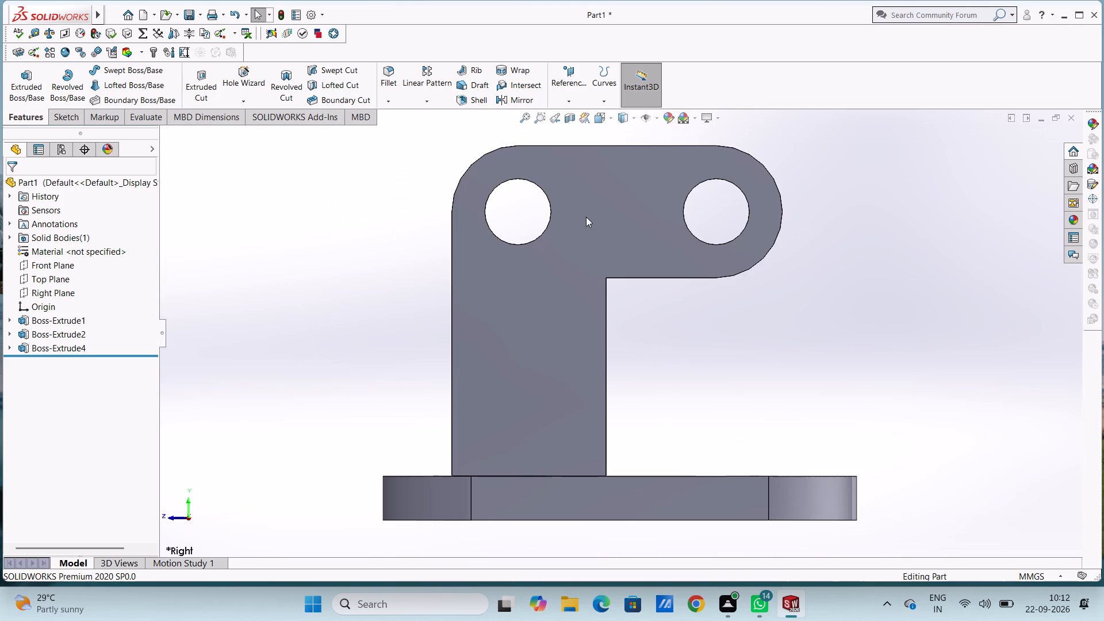
Start a new sketch on the base plate's small end face beside the two-hole bracket's neck.
{"action": "scroll", "coordinate": [586, 217], "scroll_direction": "up", "scroll_amount": 3}
{"action": "middle_click_drag", "start_coordinate": [672, 325], "coordinate": [672, 353]}
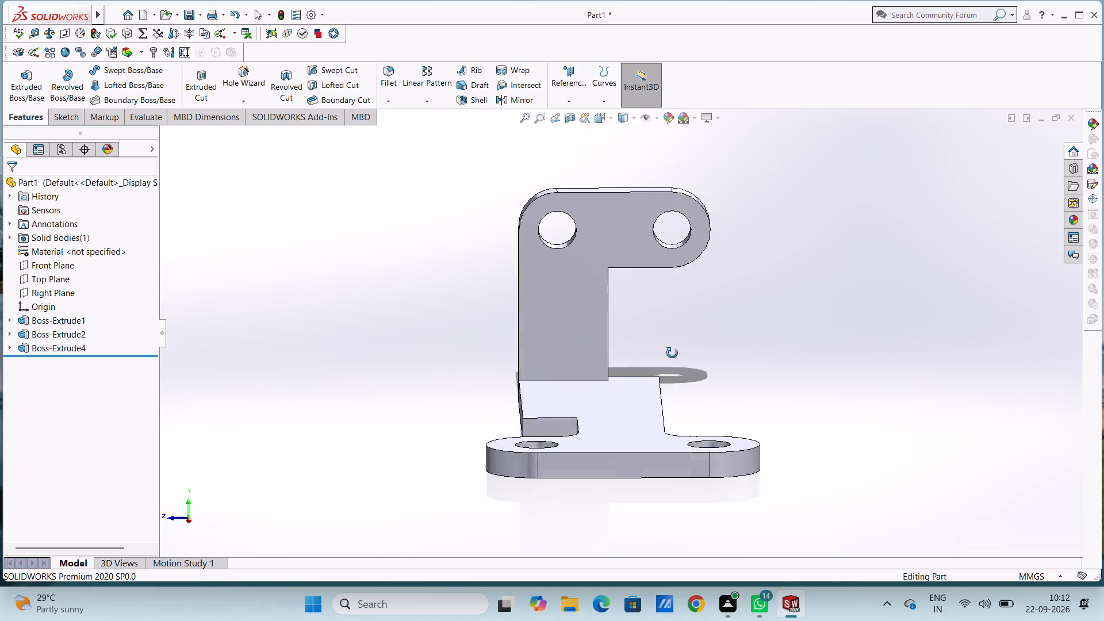
{"action": "middle_click_drag", "start_coordinate": [672, 353], "coordinate": [672, 354]}
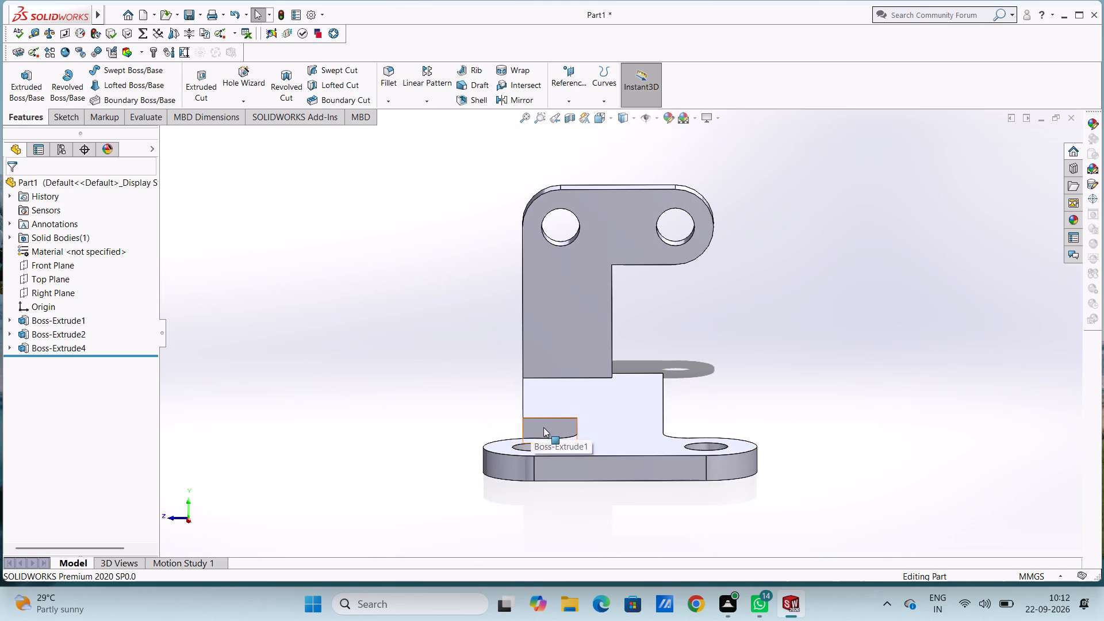
{"action": "left_click", "coordinate": [551, 428]}
{"action": "left_click", "coordinate": [604, 399]}
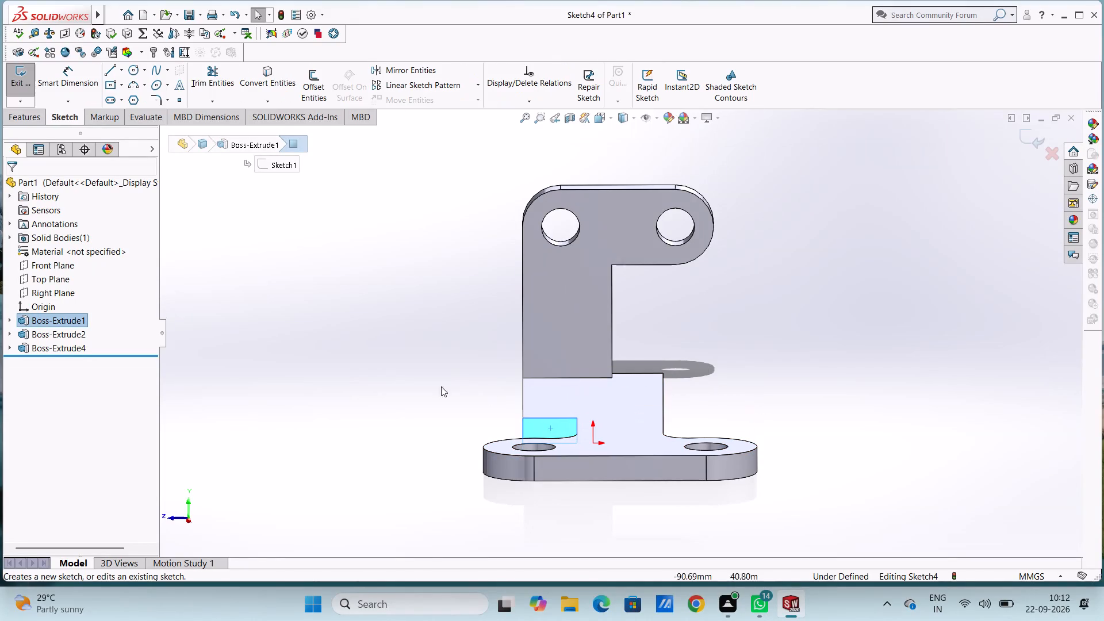
{"action": "left_click", "coordinate": [412, 384]}
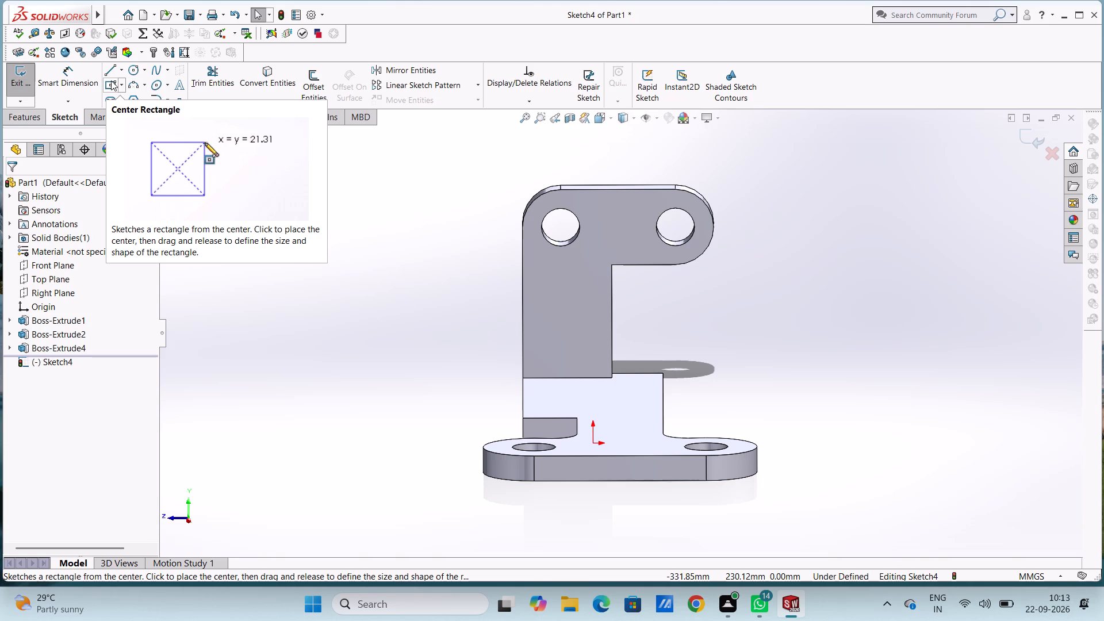
Draw a 40 mm vertical line upward from the end face's upper outer corner, and end the line.
{"action": "left_click", "coordinate": [106, 71]}
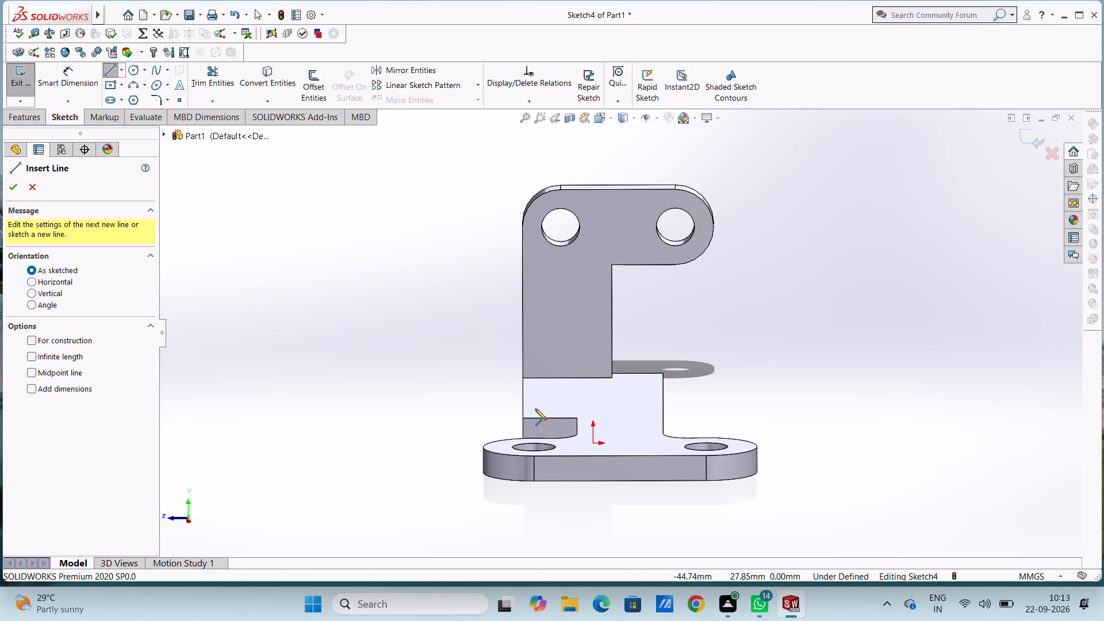
{"action": "left_click", "coordinate": [522, 419]}
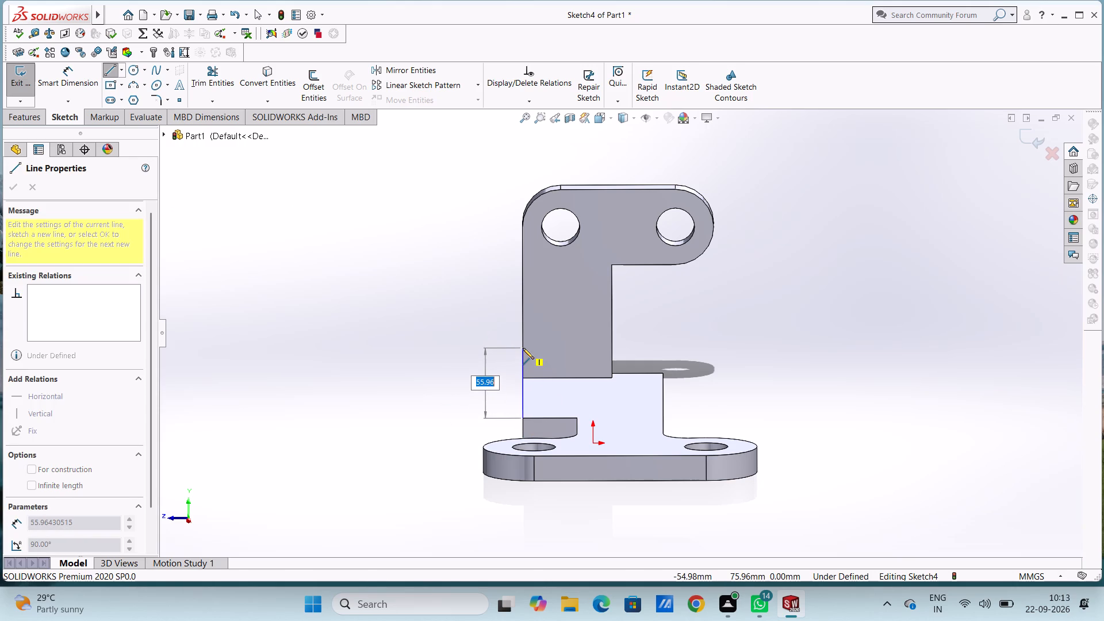
{"action": "type", "text": "40"}
{"action": "key", "text": "Return"}
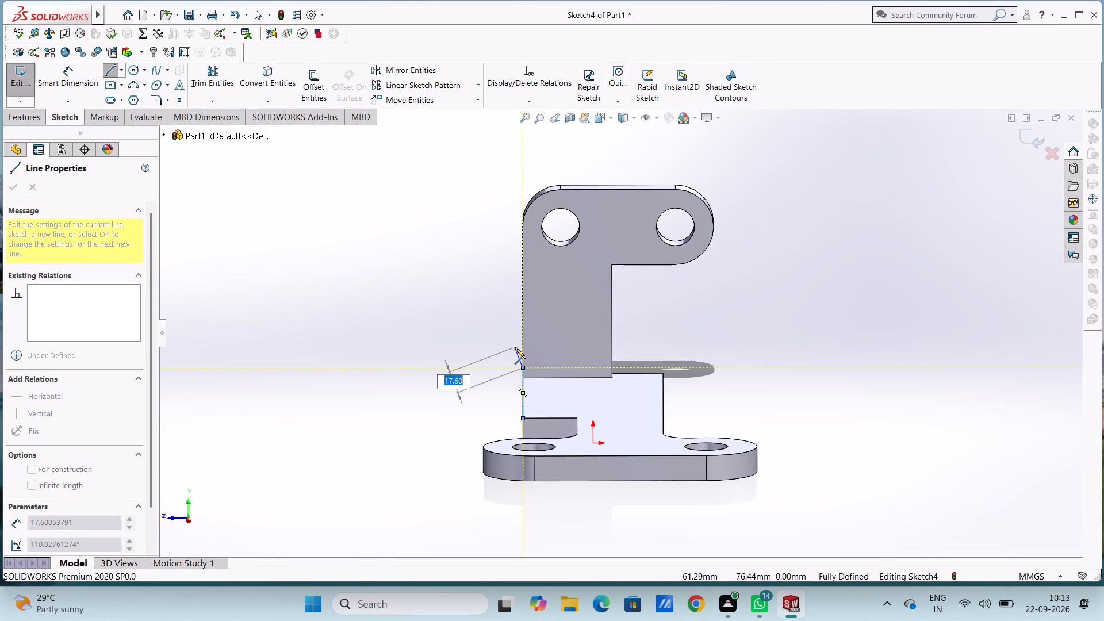
{"action": "key", "text": "Escape"}
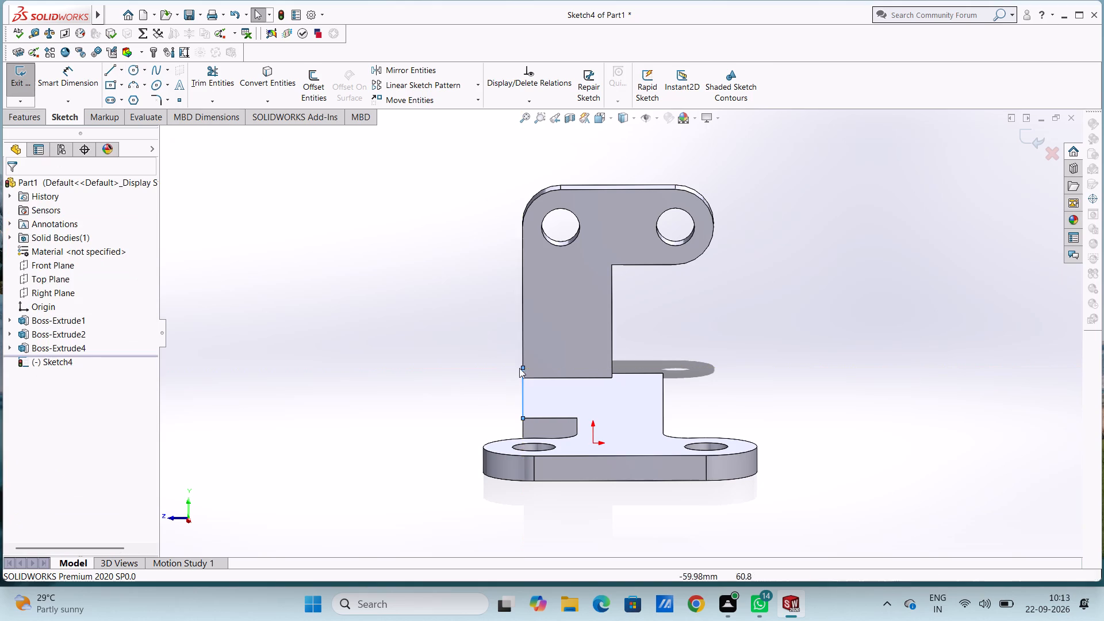
{"action": "left_click", "coordinate": [480, 363]}
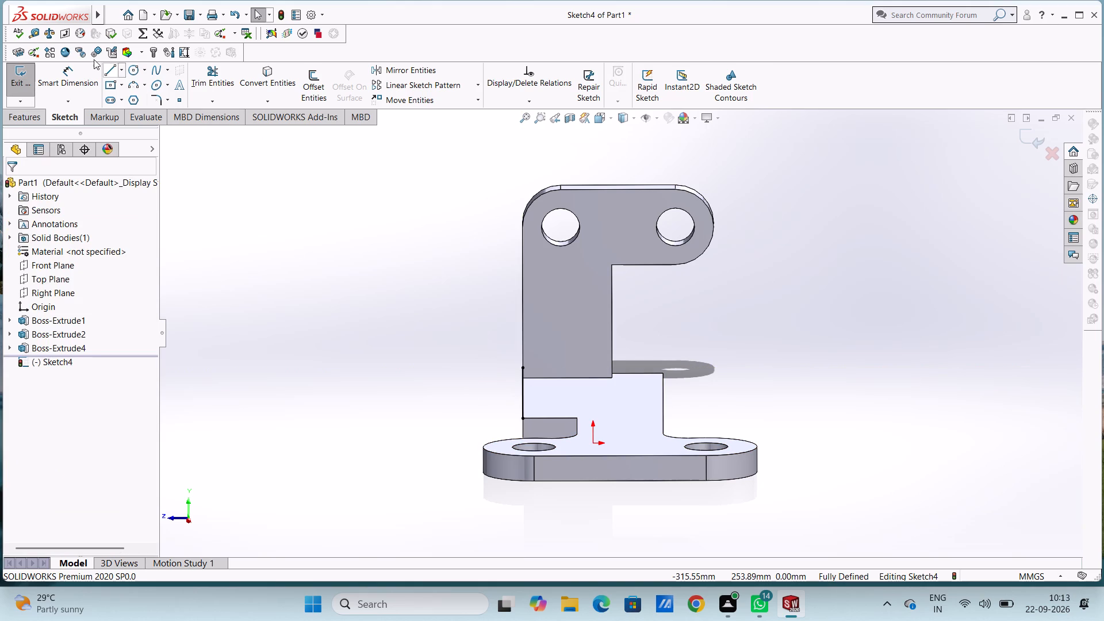
Draw a 110 mm horizontal line from the vertical line's lower end across the base plate's width, and end the line command.
{"action": "left_click", "coordinate": [108, 75]}
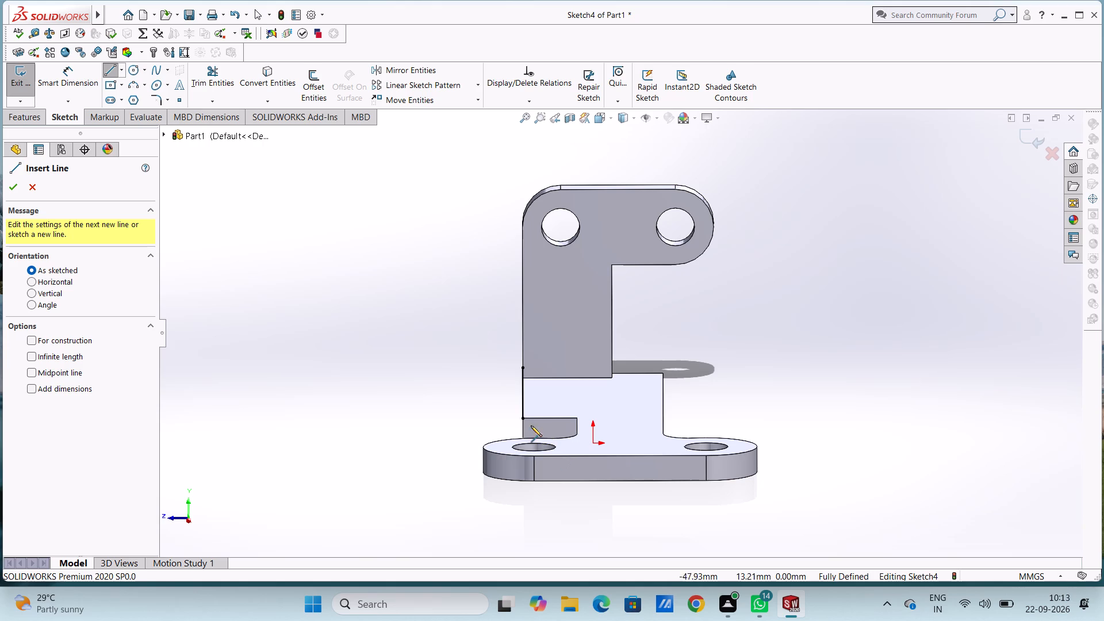
{"action": "left_click", "coordinate": [522, 420]}
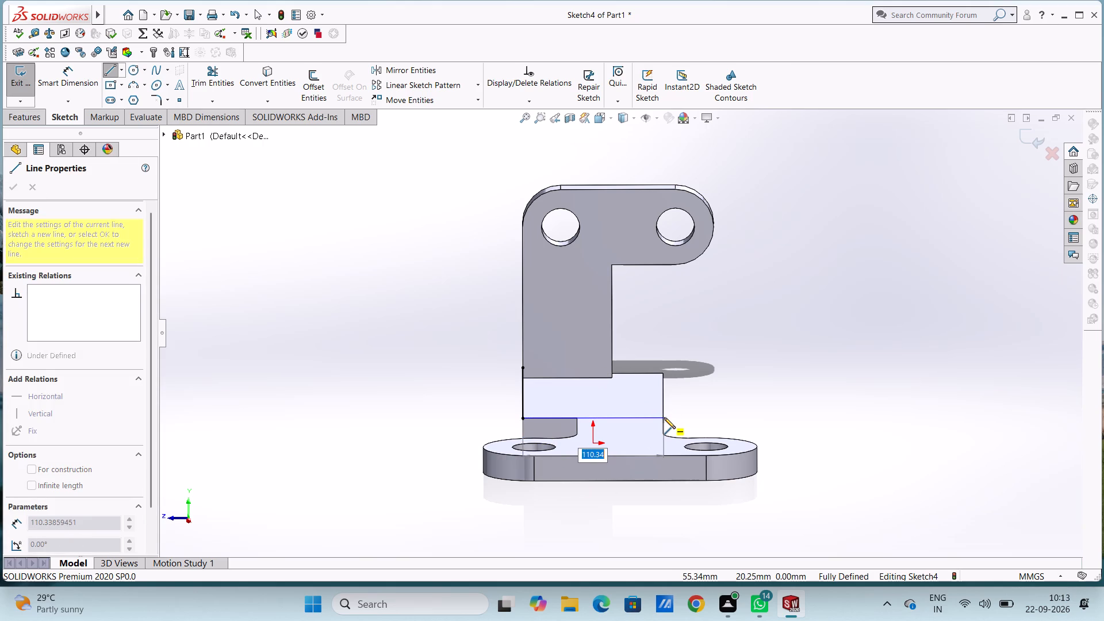
{"action": "type", "text": "110"}
{"action": "key", "text": "Return"}
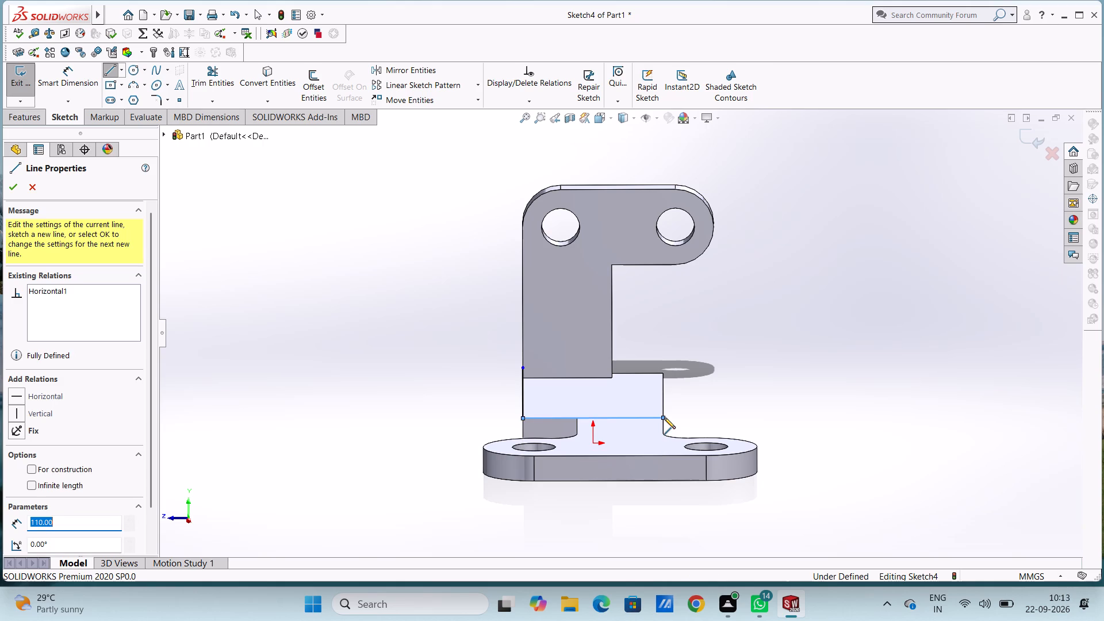
{"action": "key", "text": "Escape"}
{"action": "key", "text": "Escape"}
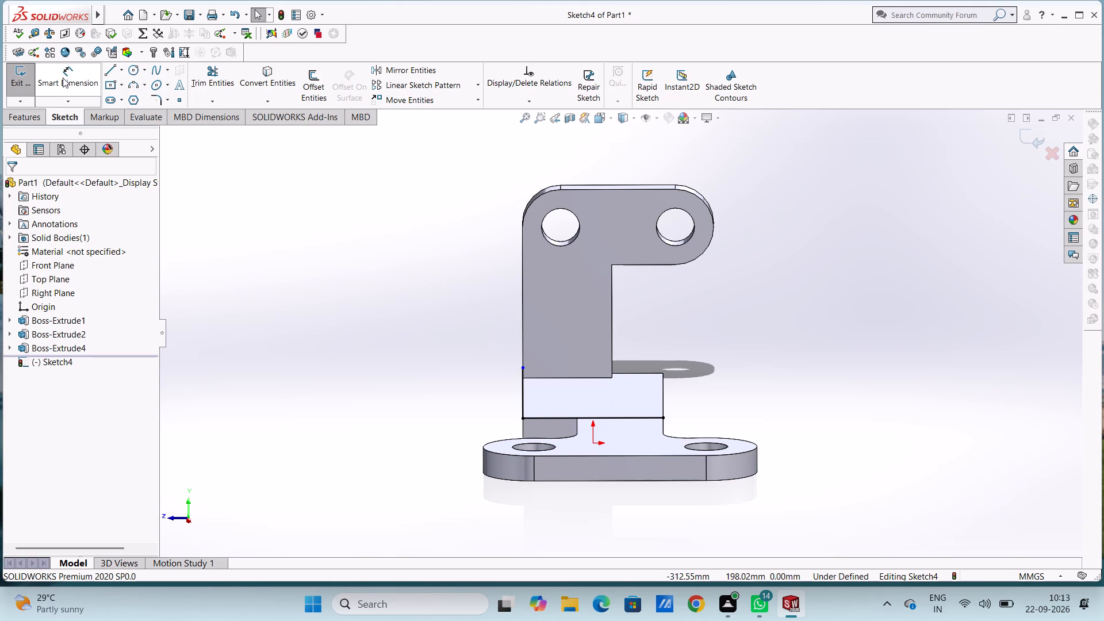
Draw two concentric circles of 15 mm and 30 mm radius in front of the upright plate's upper part, and end the circle command.
{"action": "left_click", "coordinate": [132, 74]}
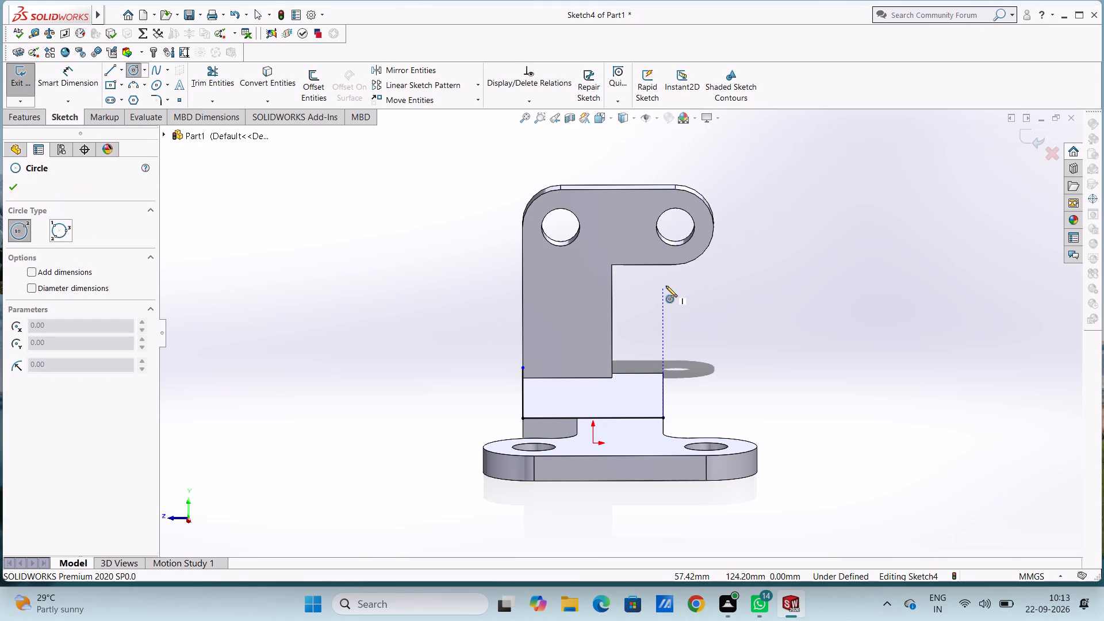
{"action": "left_click", "coordinate": [641, 235]}
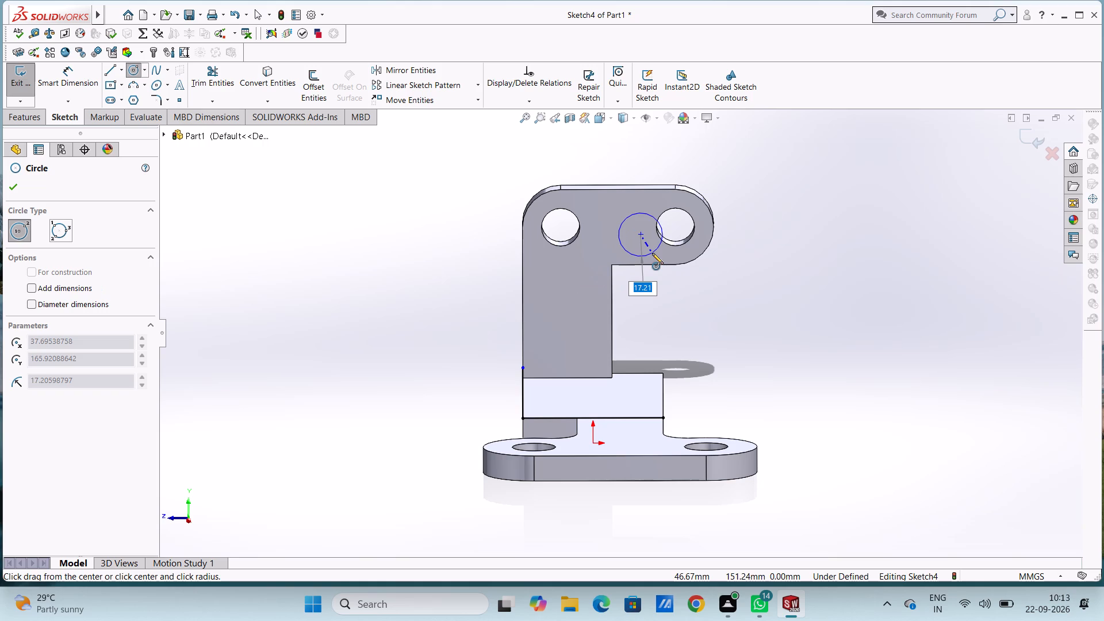
{"action": "type", "text": "15"}
{"action": "key", "text": "Return"}
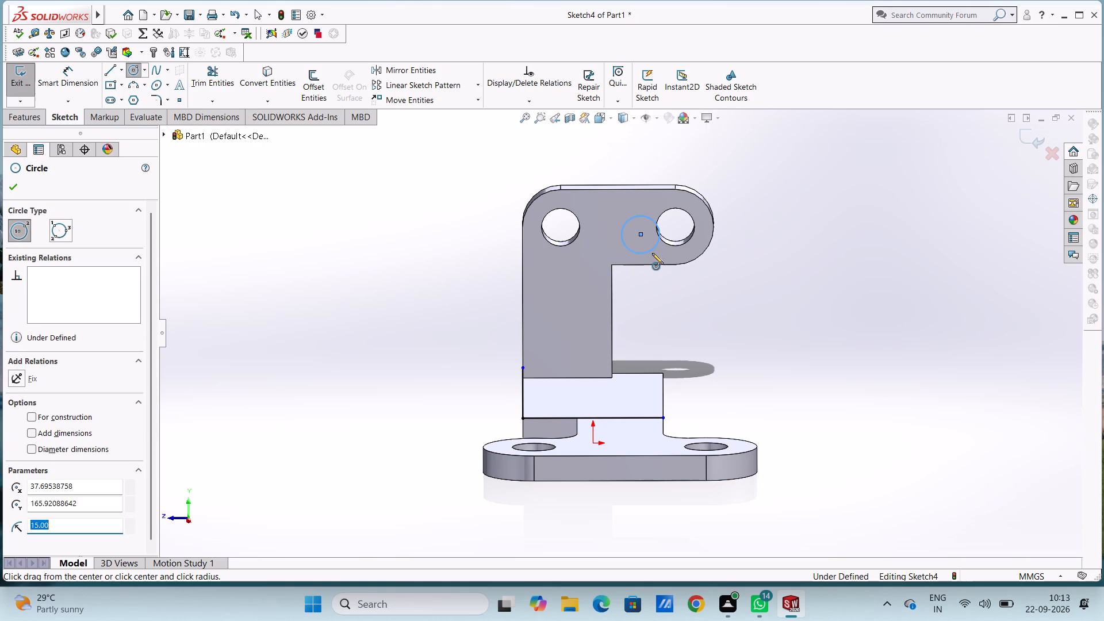
{"action": "left_click", "coordinate": [641, 237]}
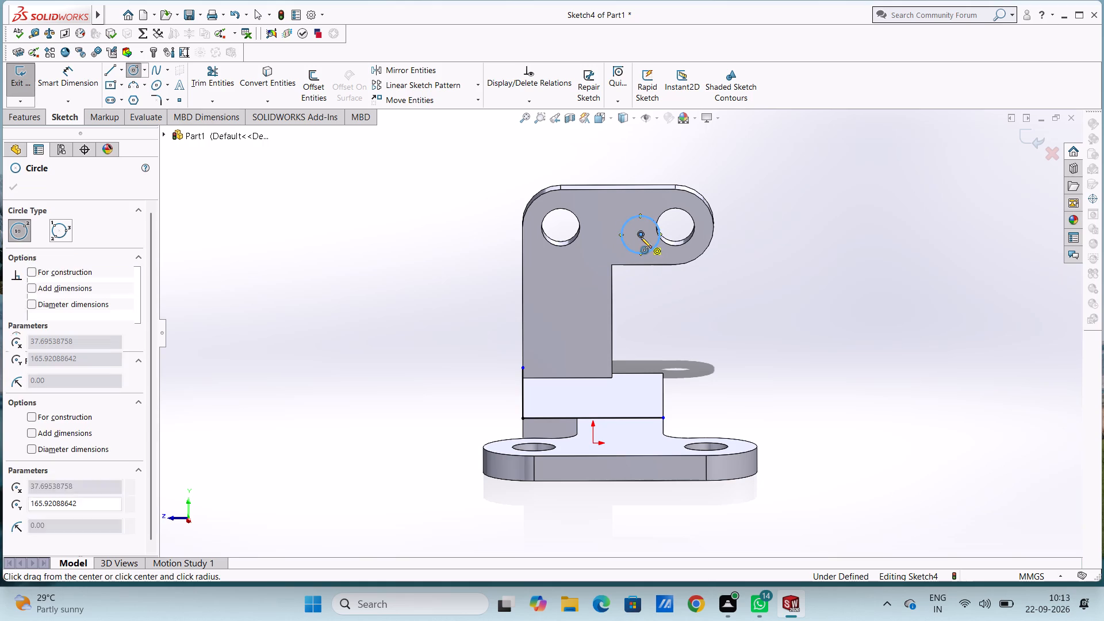
{"action": "type", "text": "30"}
{"action": "key", "text": "Return"}
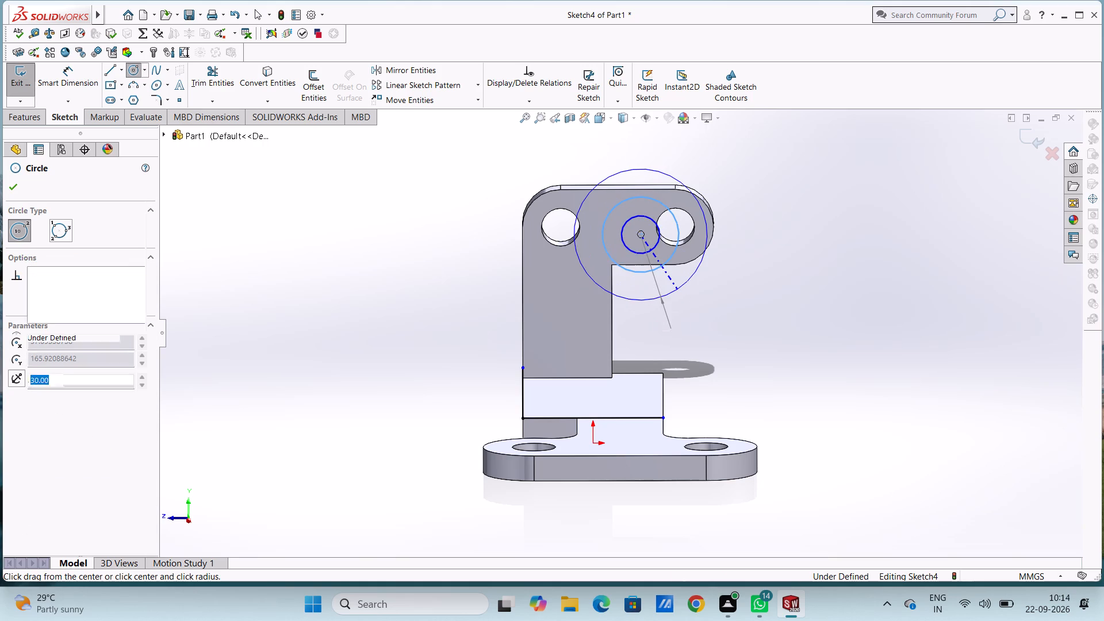
{"action": "key", "text": "Escape"}
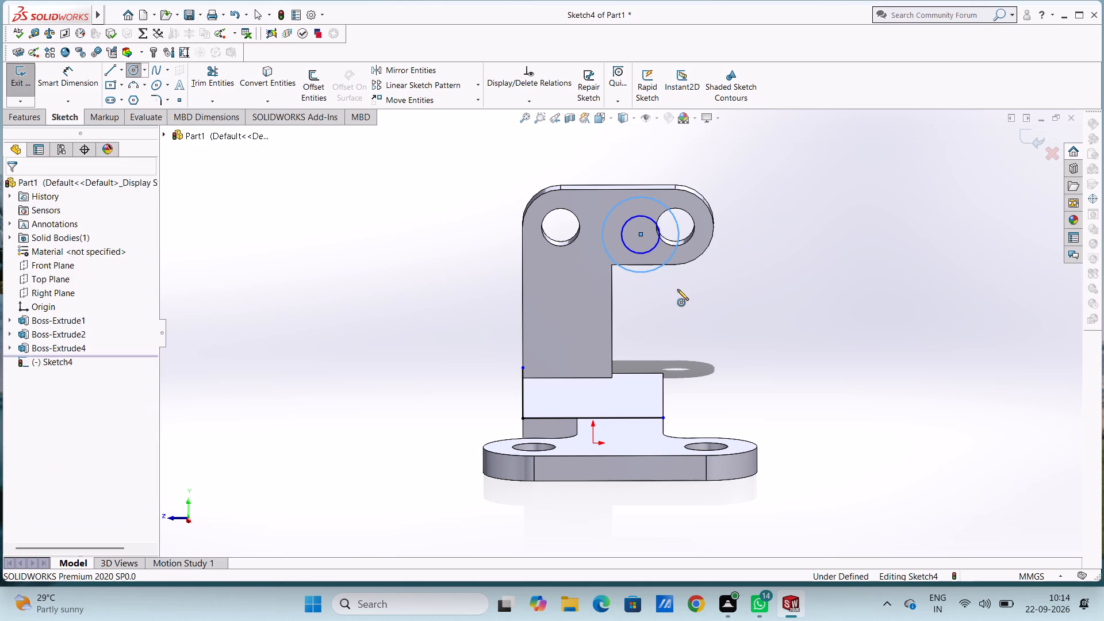
{"action": "key", "text": "Escape"}
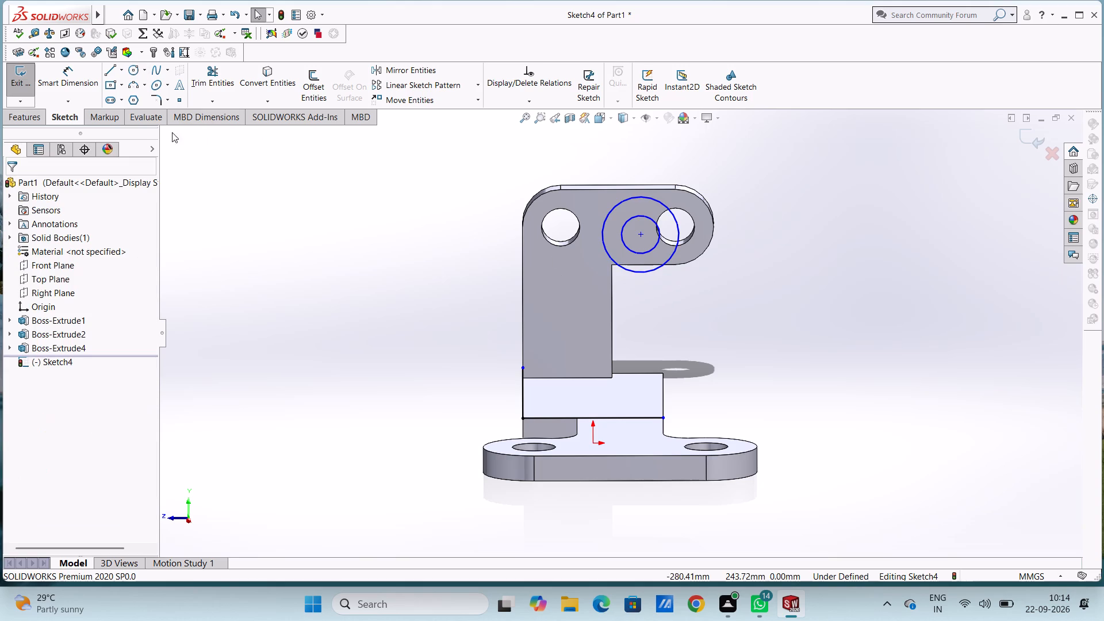
Dimension the outer circle's diameter as 60 mm and the inner circle's diameter as 30 mm.
{"action": "left_click", "coordinate": [80, 74]}
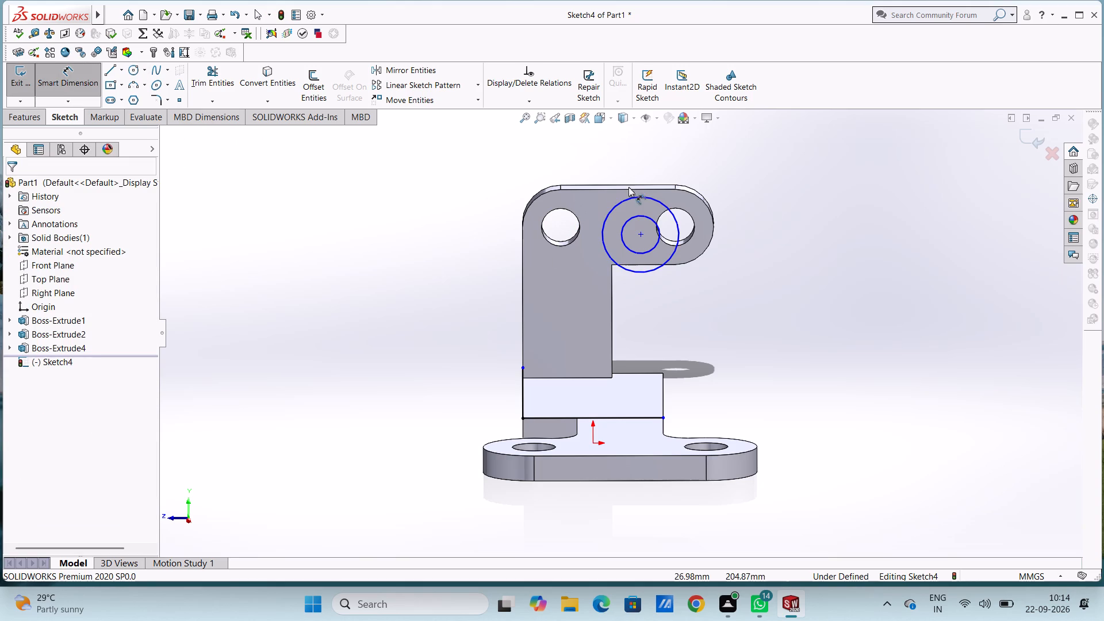
{"action": "left_click", "coordinate": [653, 200]}
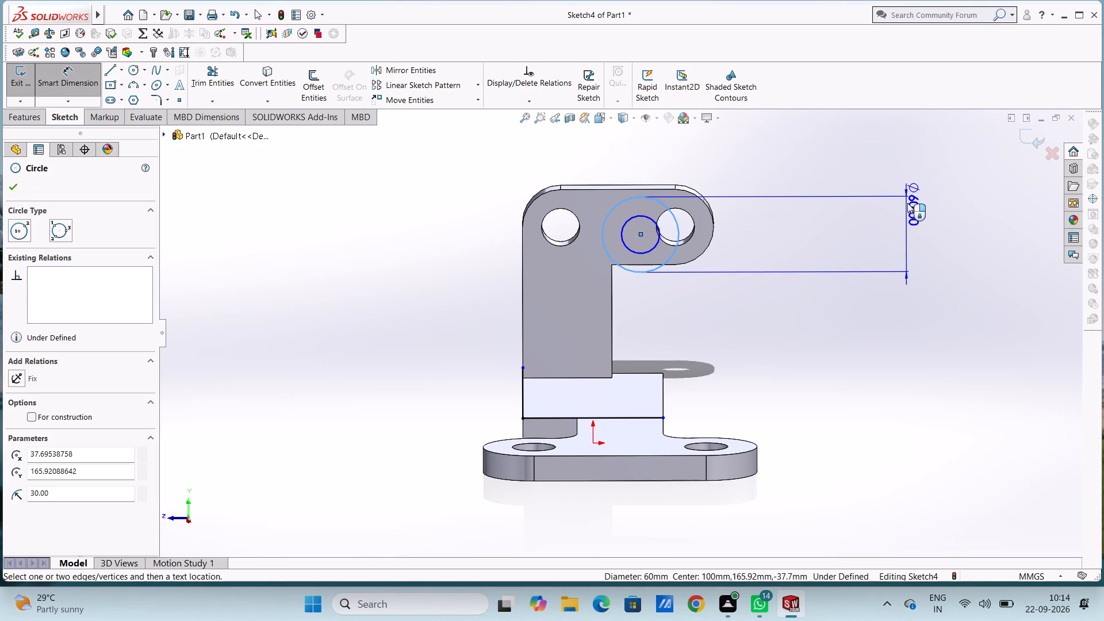
{"action": "left_click", "coordinate": [909, 181]}
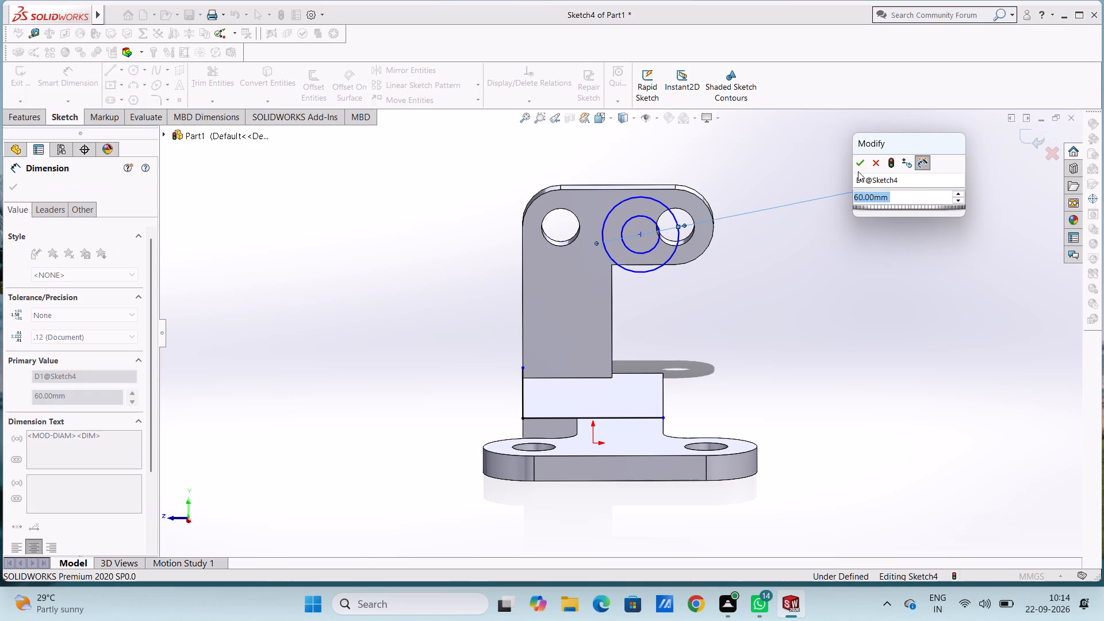
{"action": "left_click", "coordinate": [861, 164]}
{"action": "left_click", "coordinate": [807, 166]}
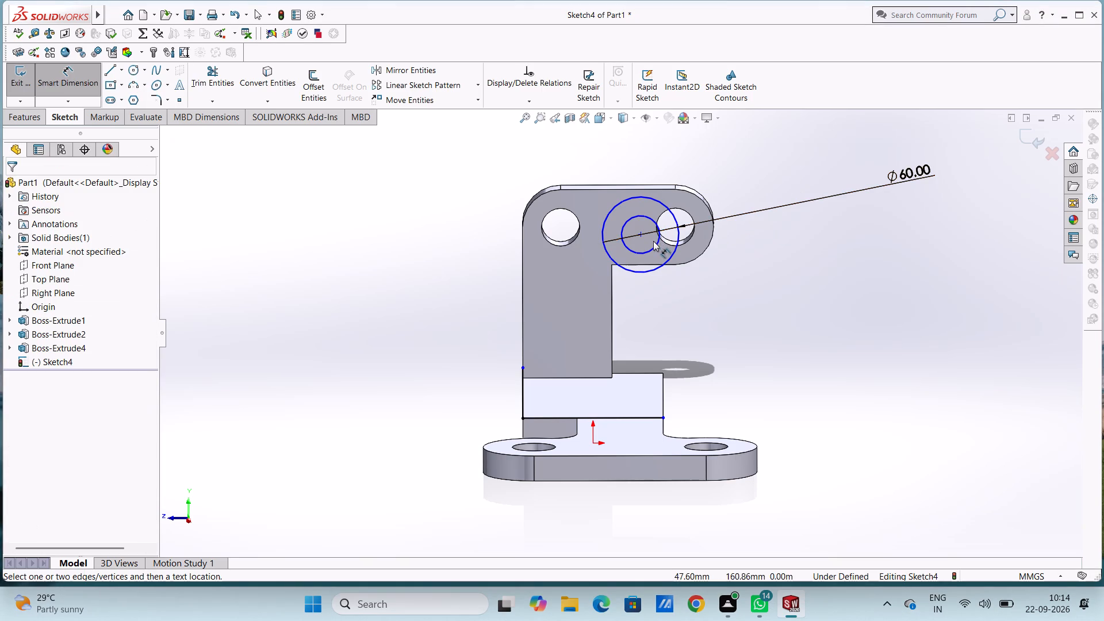
{"action": "left_click", "coordinate": [655, 245]}
{"action": "left_click", "coordinate": [951, 278]}
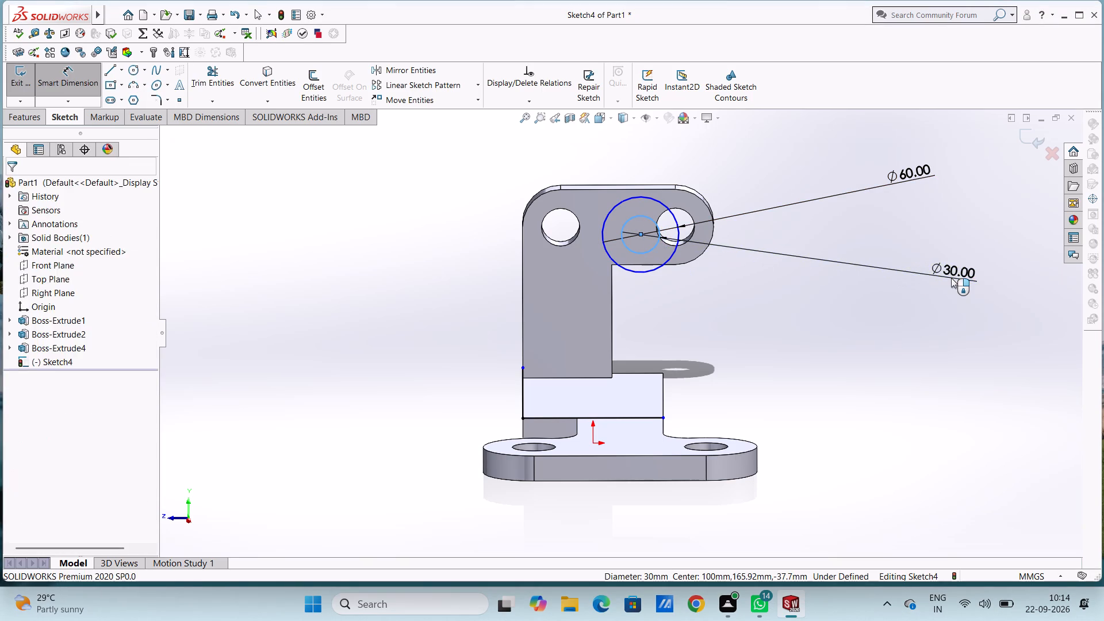
{"action": "left_click", "coordinate": [898, 260]}
{"action": "left_click", "coordinate": [876, 243]}
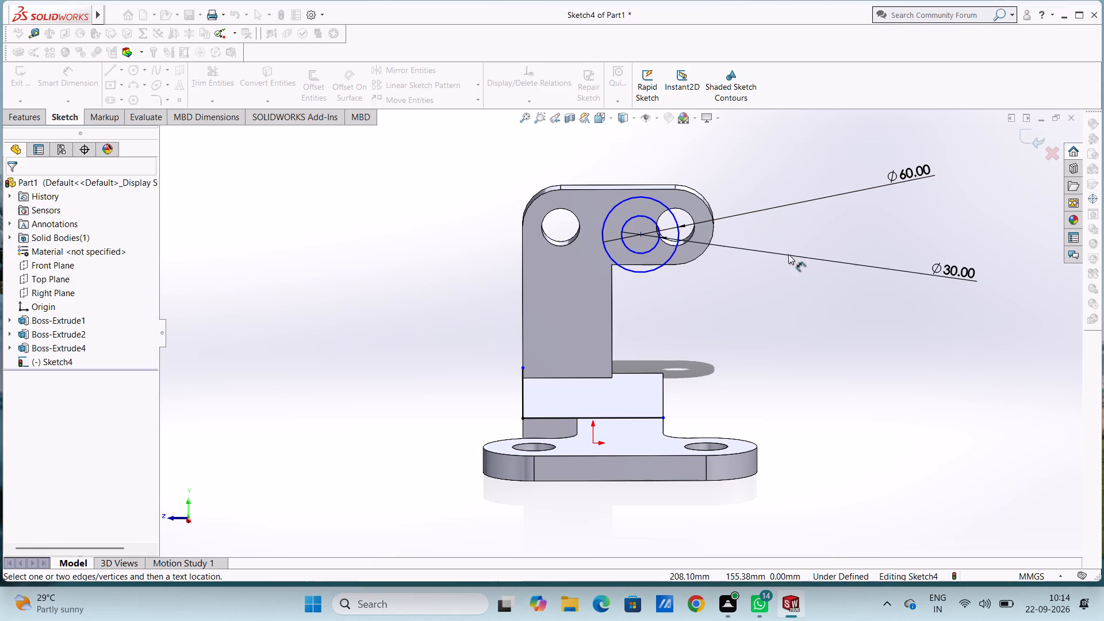
Dimension the horizontal distance from the circles' centre to the free end of the 110 mm line as 30 mm.
{"action": "left_click", "coordinate": [643, 235]}
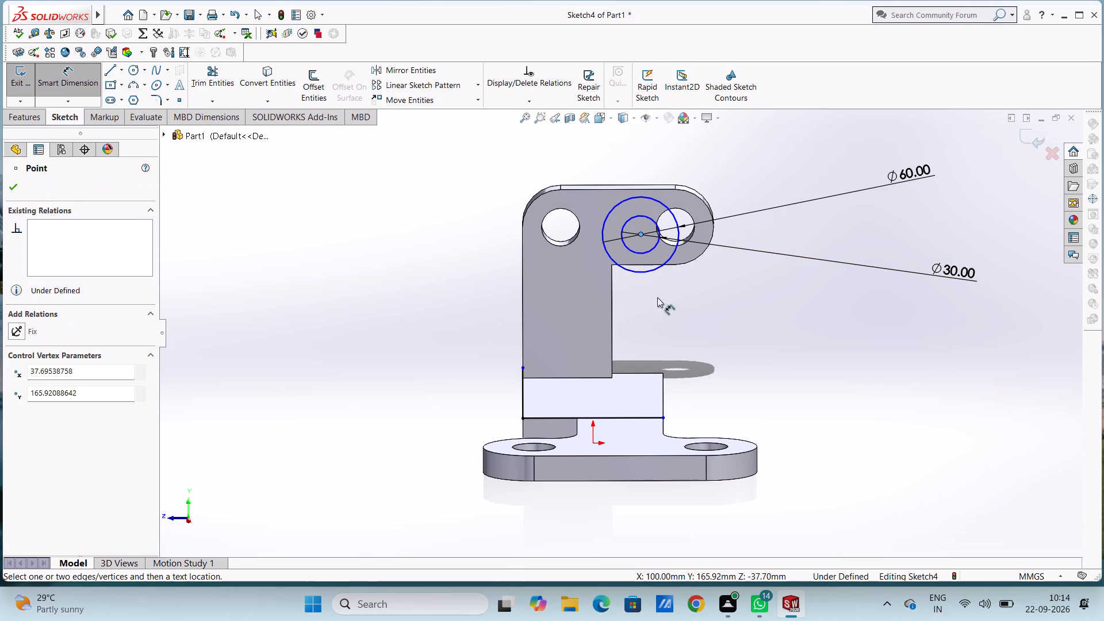
{"action": "left_click", "coordinate": [664, 419]}
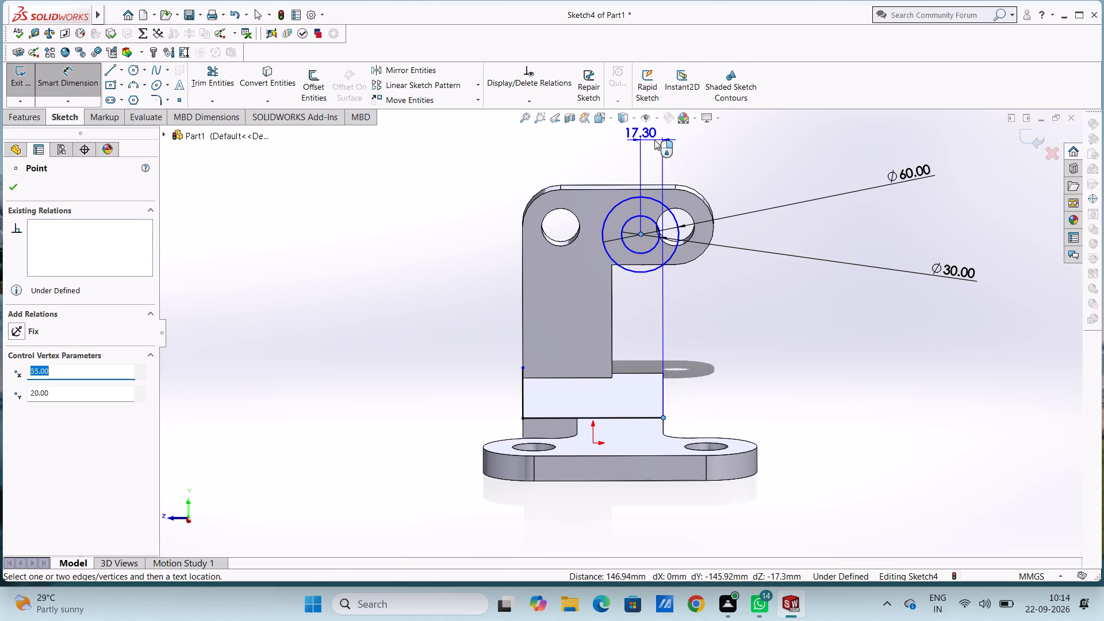
{"action": "left_click", "coordinate": [655, 136]}
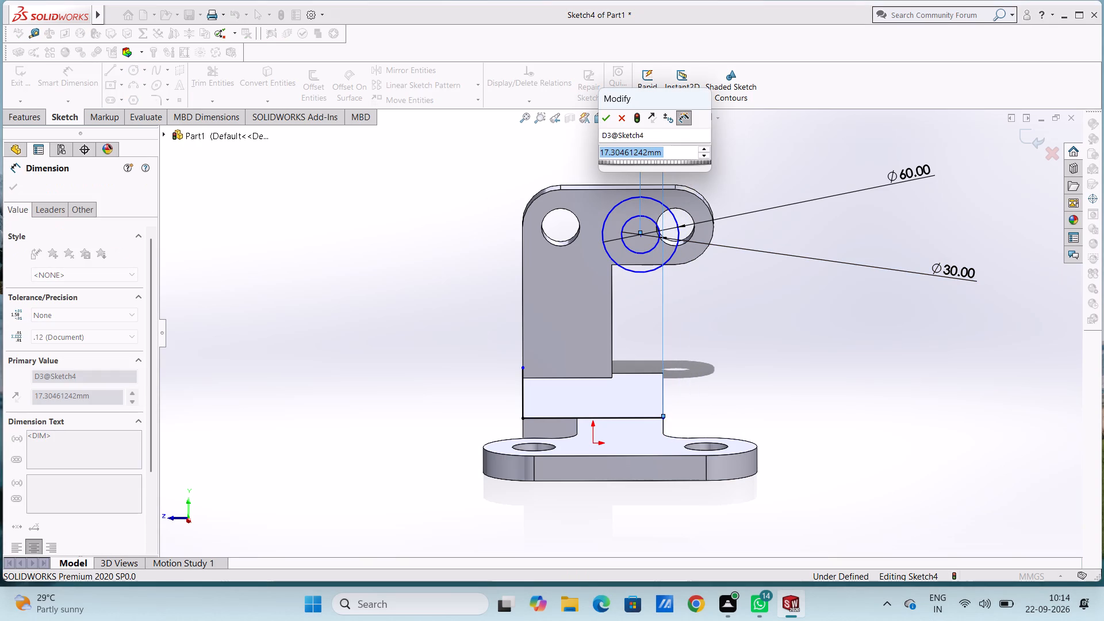
{"action": "type", "text": "30"}
{"action": "key", "text": "Return"}
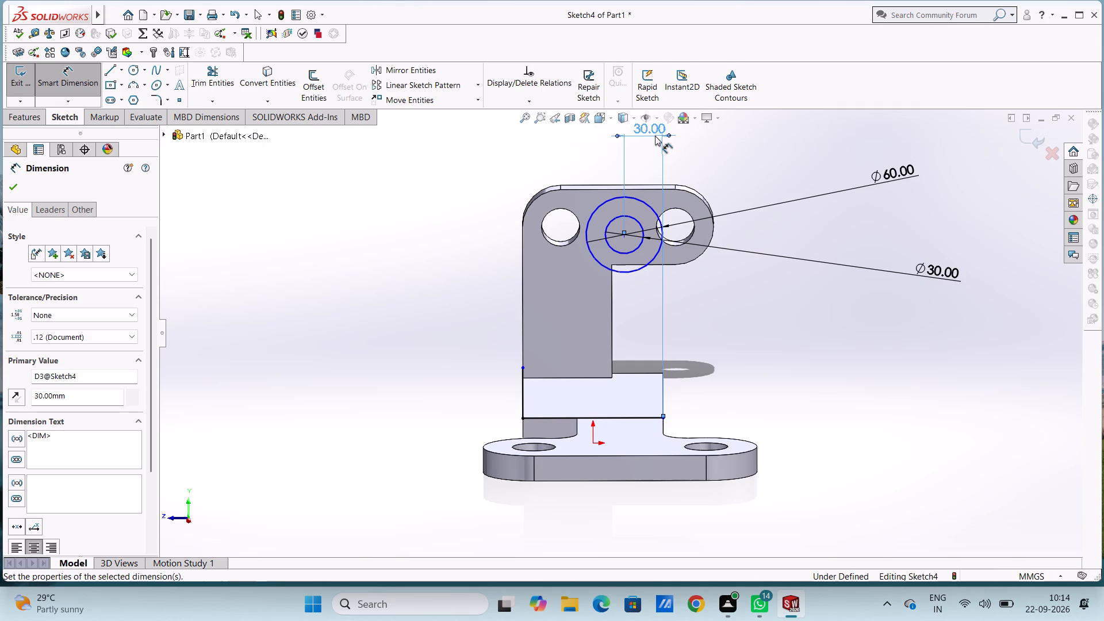
{"action": "left_click", "coordinate": [427, 277]}
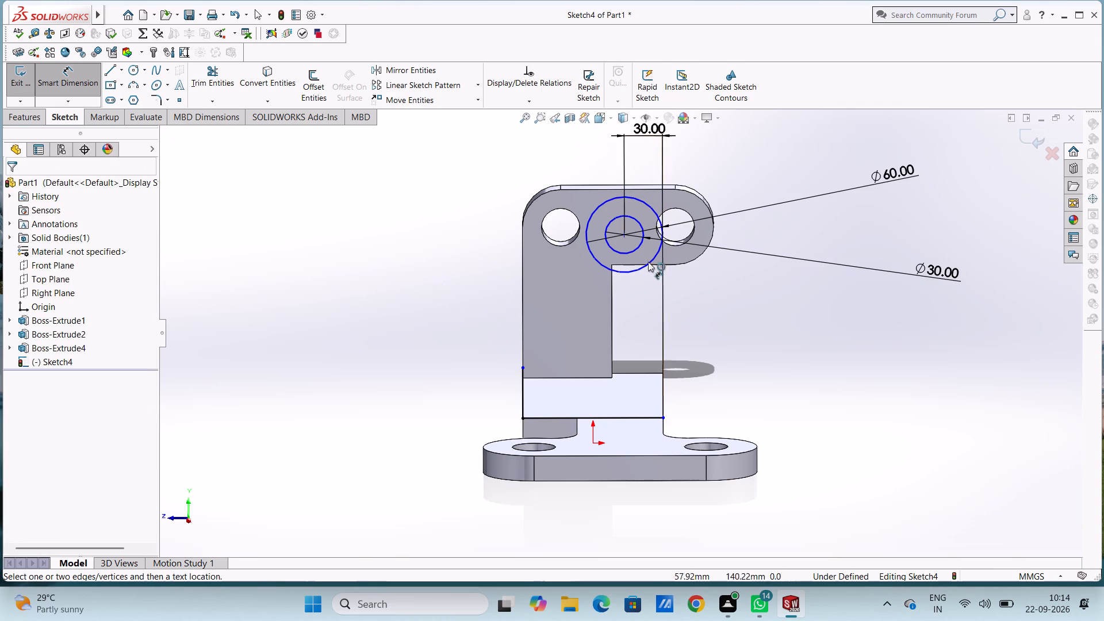
Dimension the circles' centre height above the horizontal base line as 150 mm.
{"action": "left_click", "coordinate": [623, 232]}
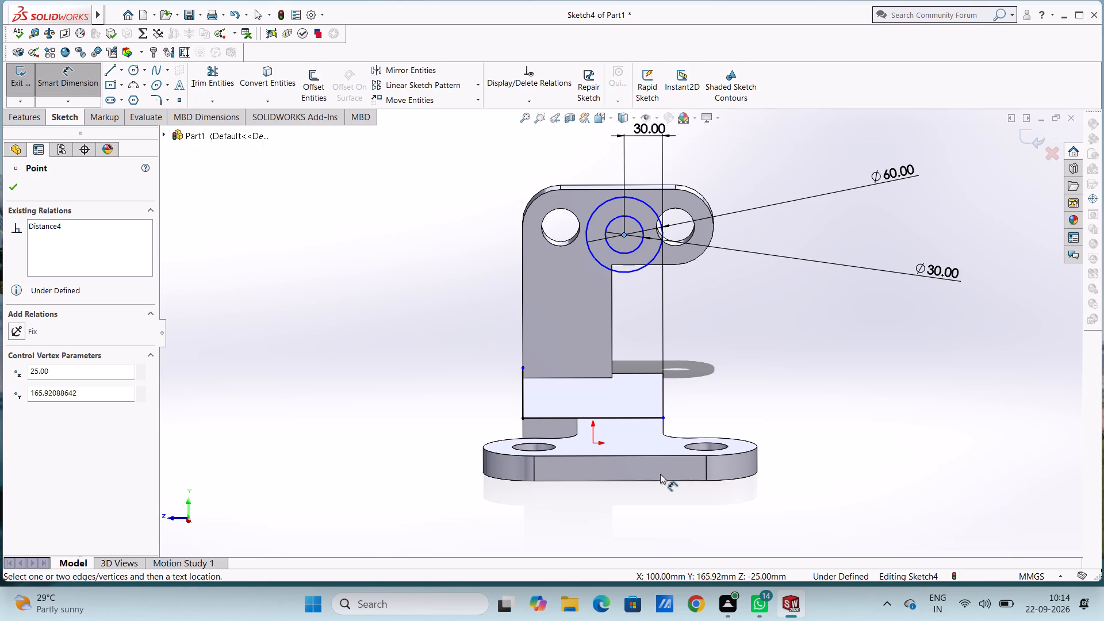
{"action": "left_click", "coordinate": [631, 417]}
{"action": "left_click", "coordinate": [999, 416]}
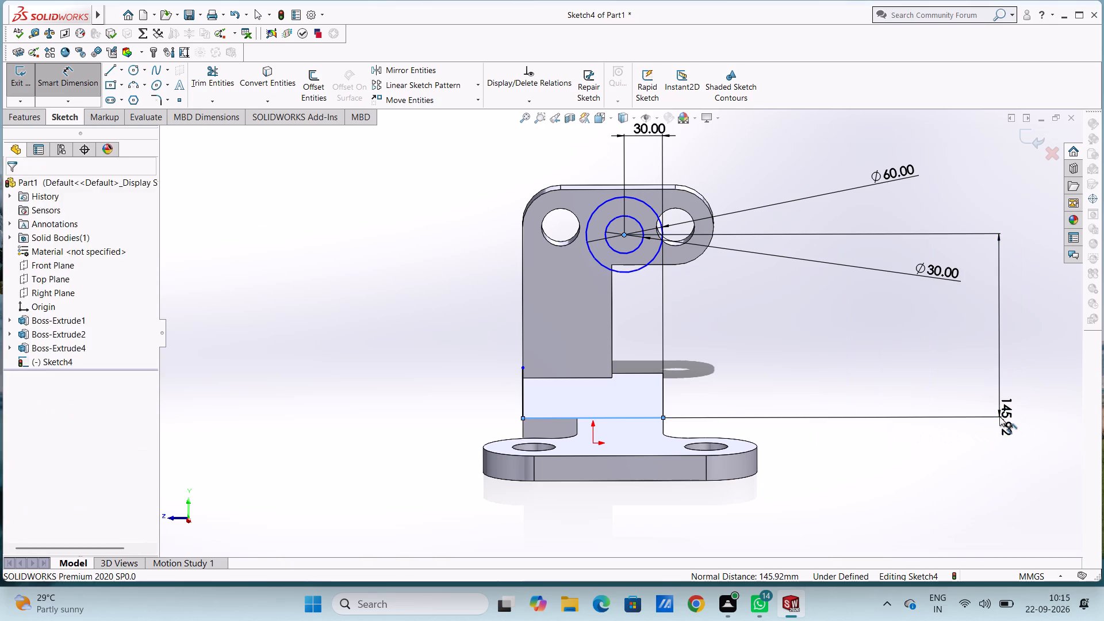
{"action": "type", "text": "150"}
{"action": "key", "text": "Return"}
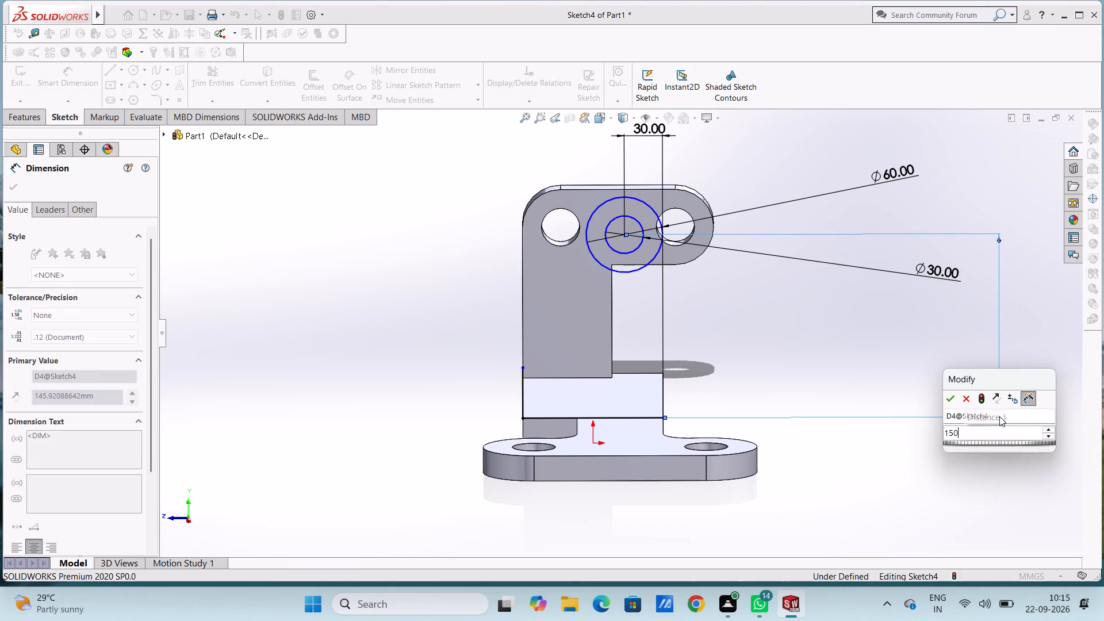
{"action": "left_click", "coordinate": [901, 384]}
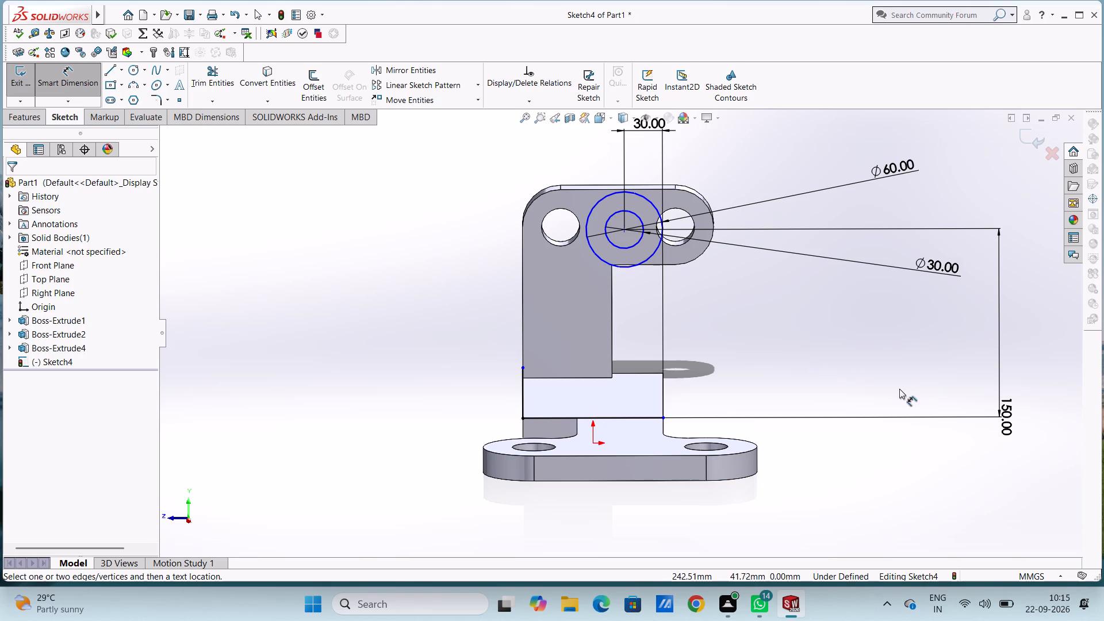
Set the circles' centre height above the horizontal line to 190 mm.
{"action": "left_click", "coordinate": [941, 309]}
{"action": "double_click", "coordinate": [999, 390]}
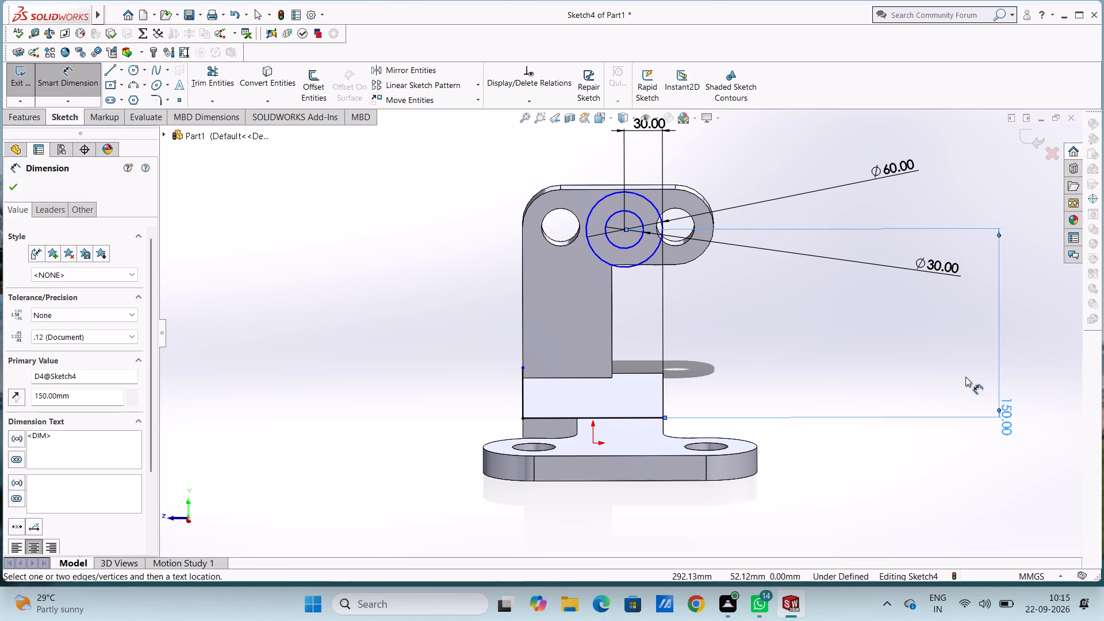
{"action": "left_click", "coordinate": [965, 377]}
{"action": "double_click", "coordinate": [1001, 408]}
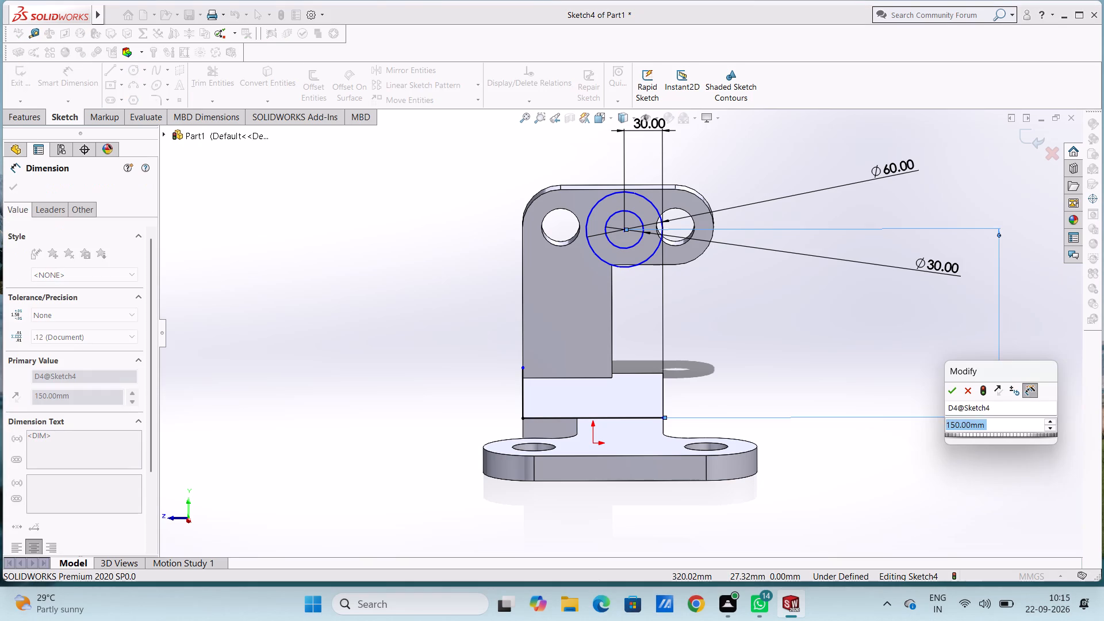
{"action": "type", "text": "190"}
{"action": "key", "text": "Return"}
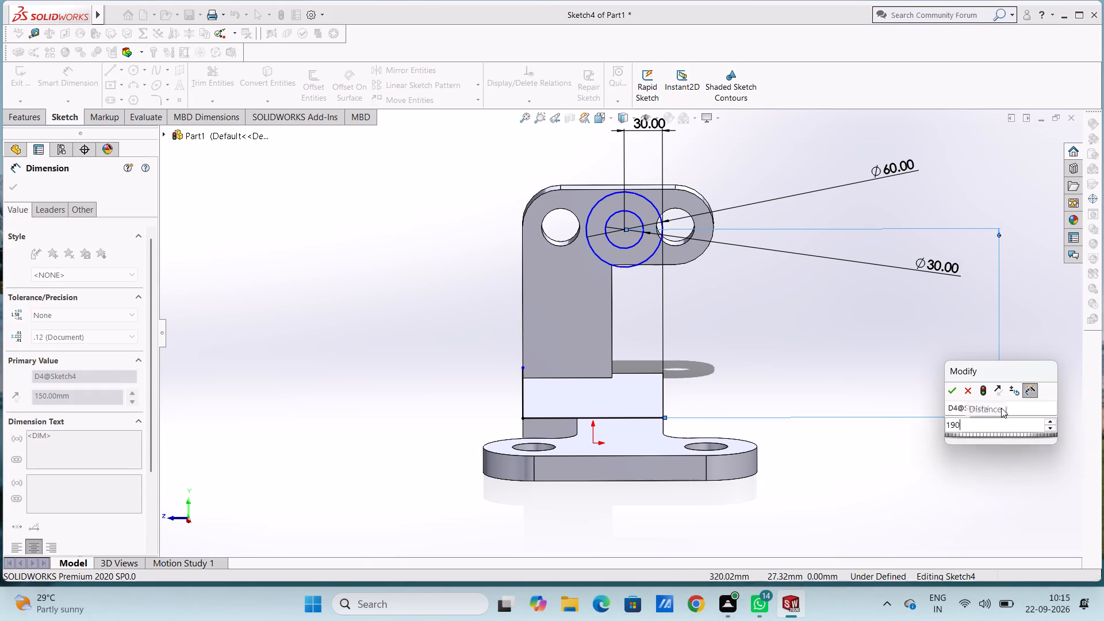
{"action": "left_click", "coordinate": [800, 309]}
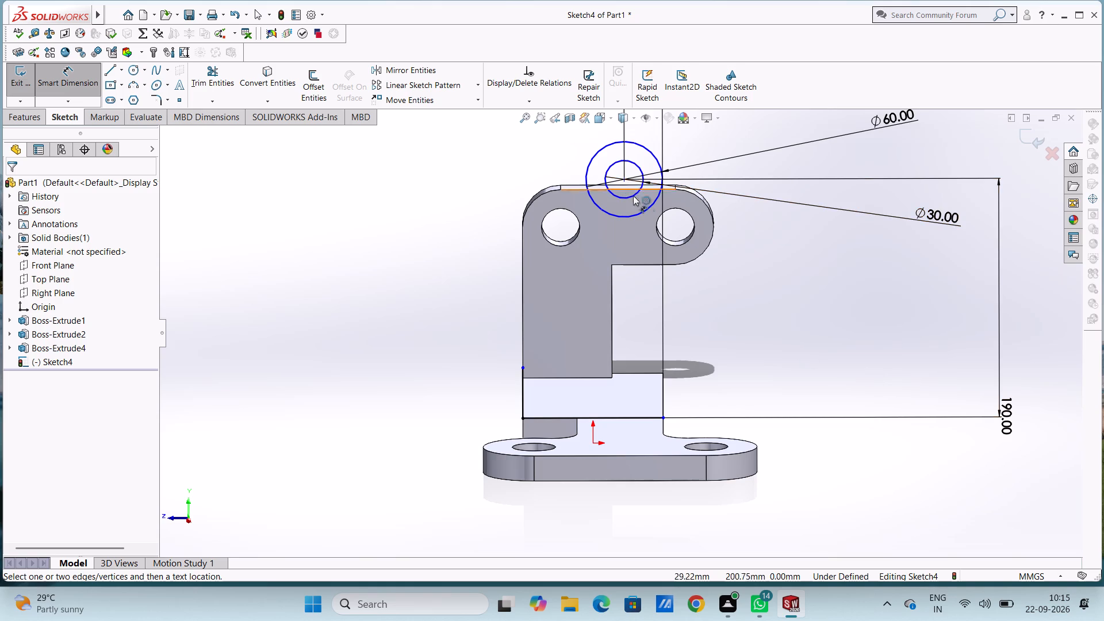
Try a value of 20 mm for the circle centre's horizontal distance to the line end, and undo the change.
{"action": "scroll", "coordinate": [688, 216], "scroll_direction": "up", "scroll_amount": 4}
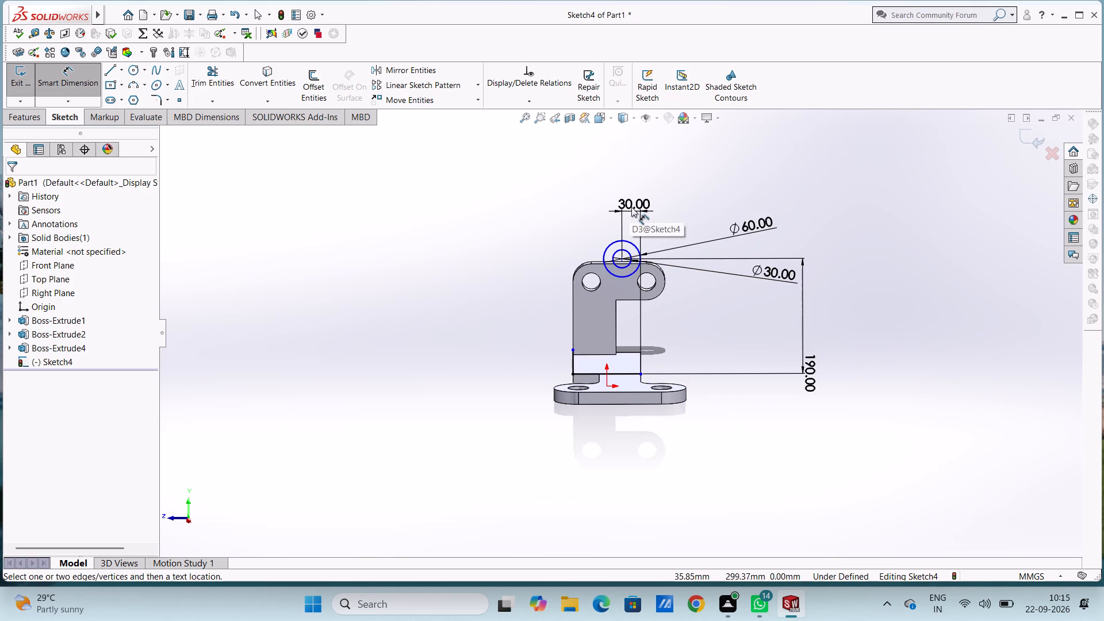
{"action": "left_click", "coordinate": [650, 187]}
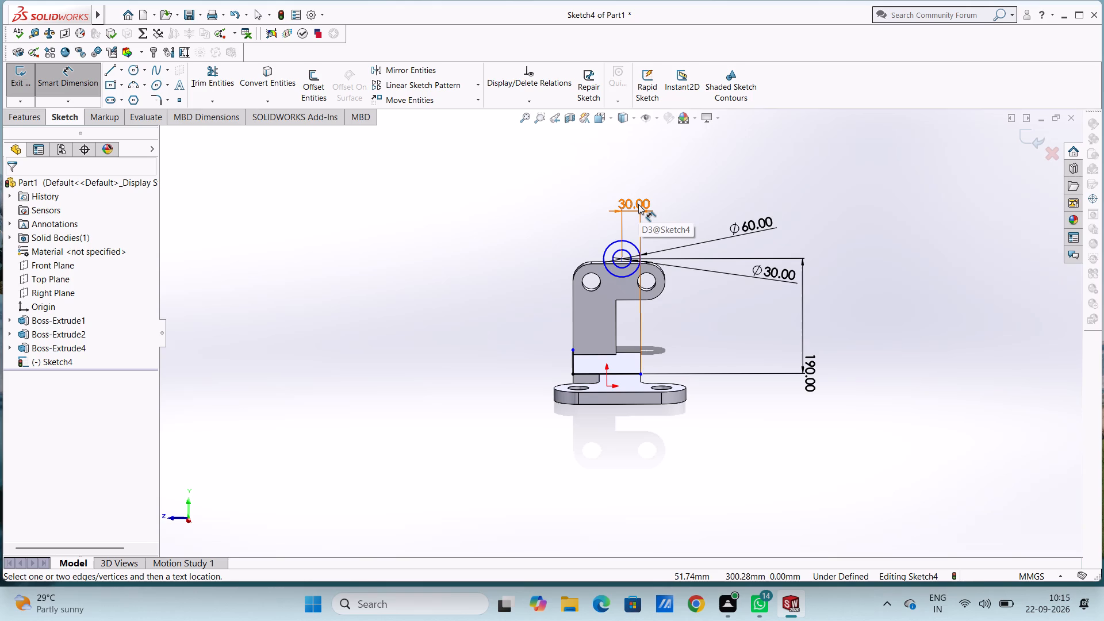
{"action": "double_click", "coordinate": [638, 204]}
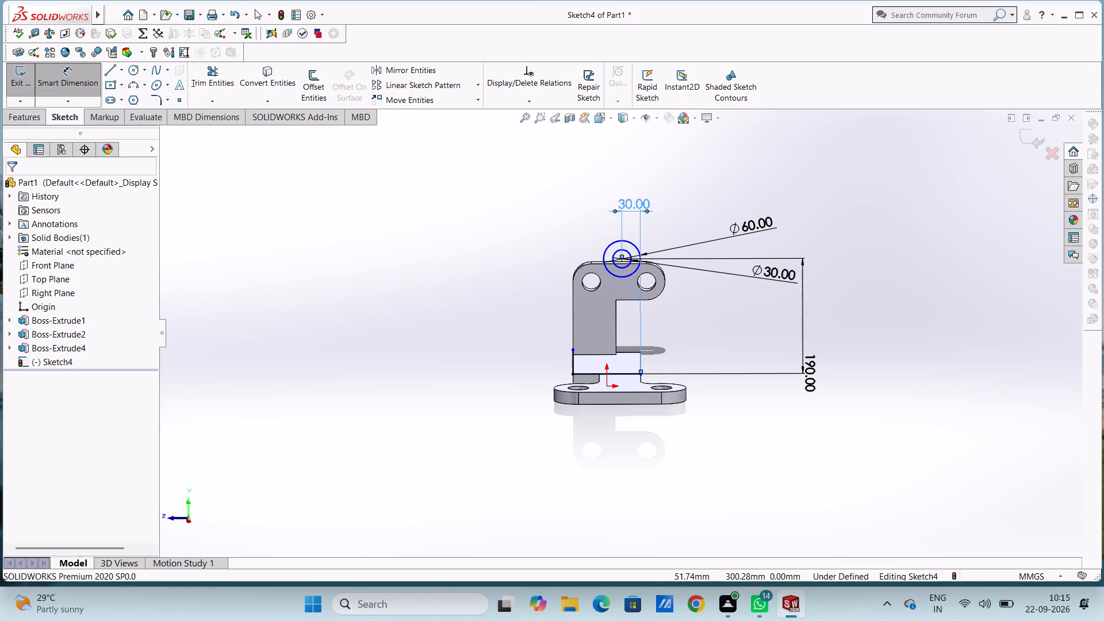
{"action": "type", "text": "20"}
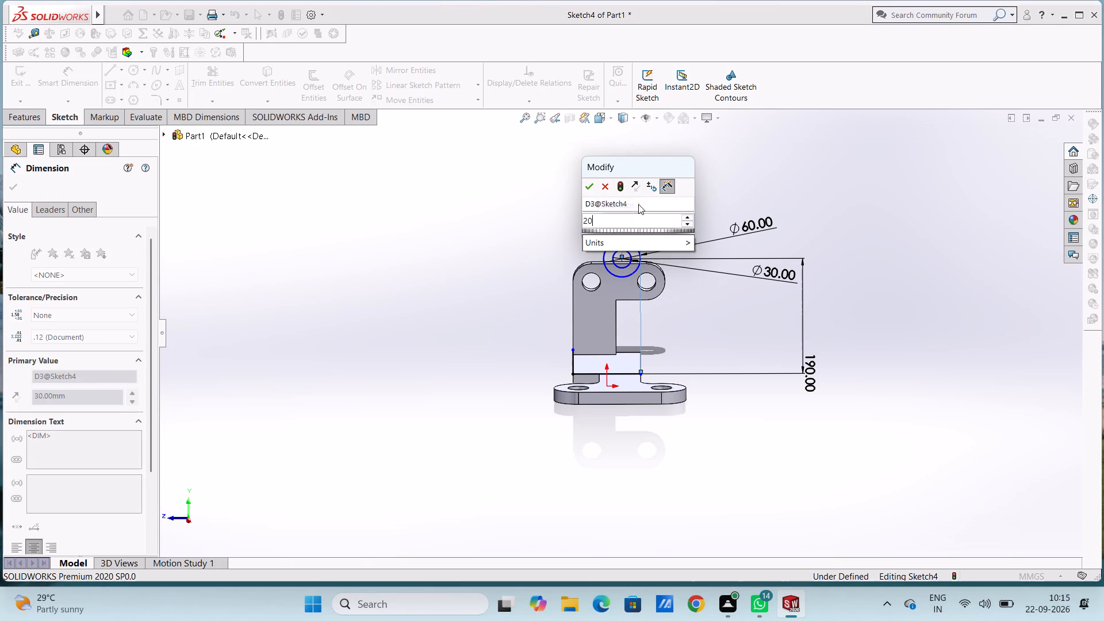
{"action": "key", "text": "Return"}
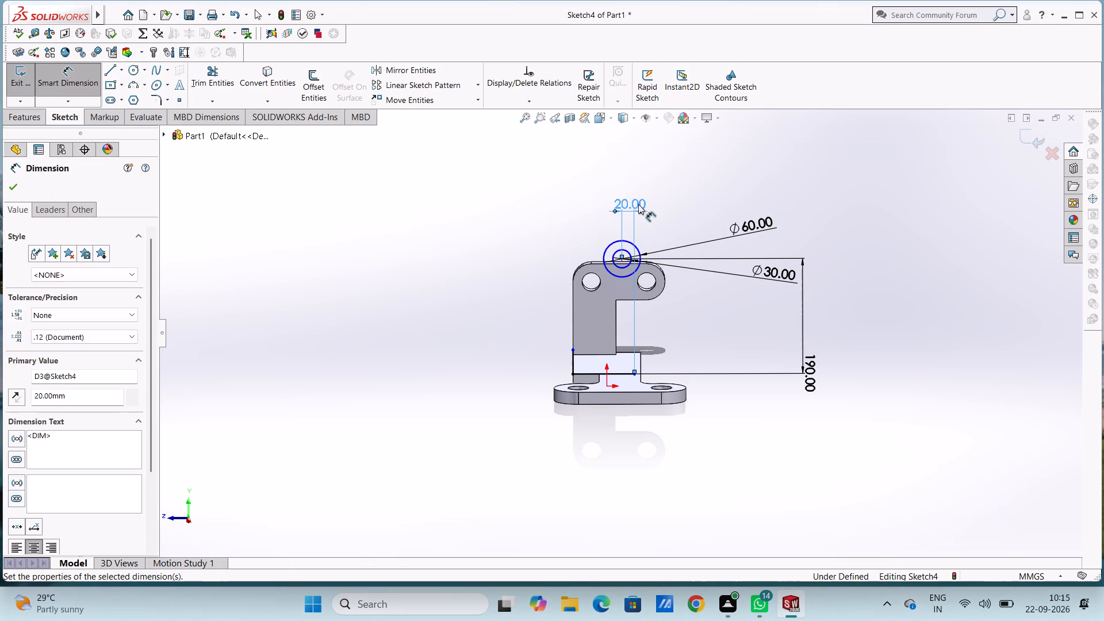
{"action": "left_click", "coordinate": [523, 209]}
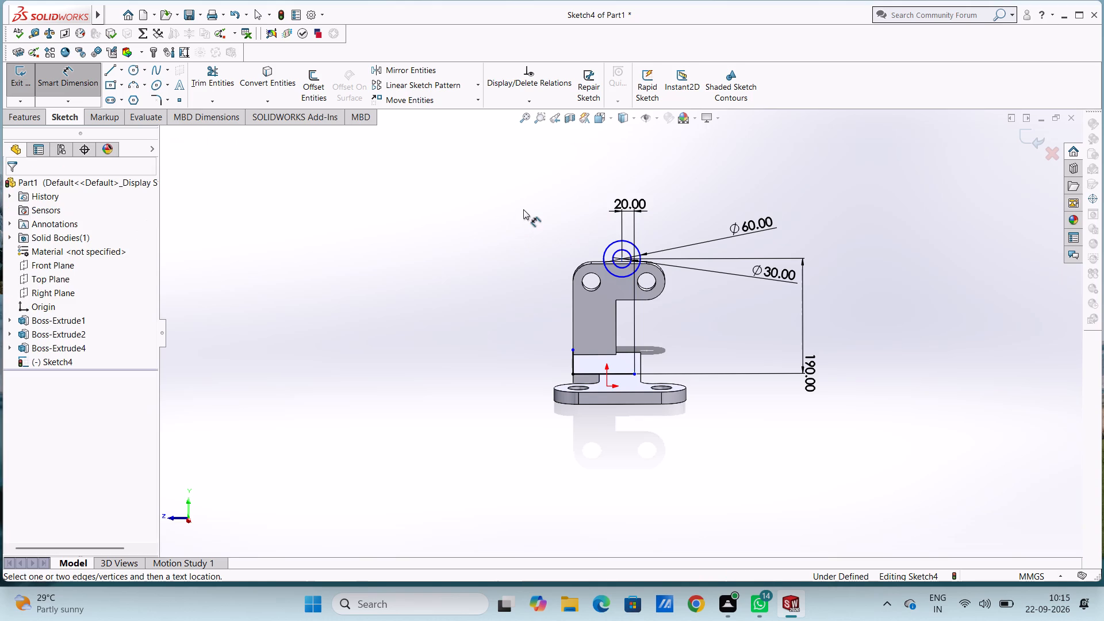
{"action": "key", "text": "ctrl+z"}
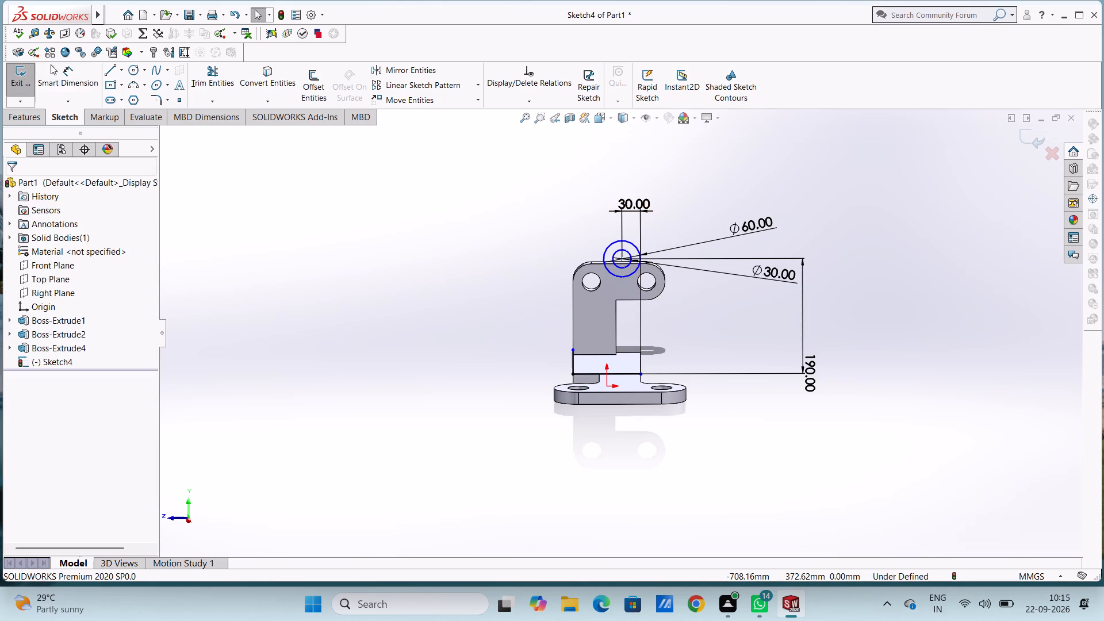
Dimension the length of the horizontal base line as 110 mm.
{"action": "left_click", "coordinate": [59, 80]}
{"action": "left_click", "coordinate": [624, 371]}
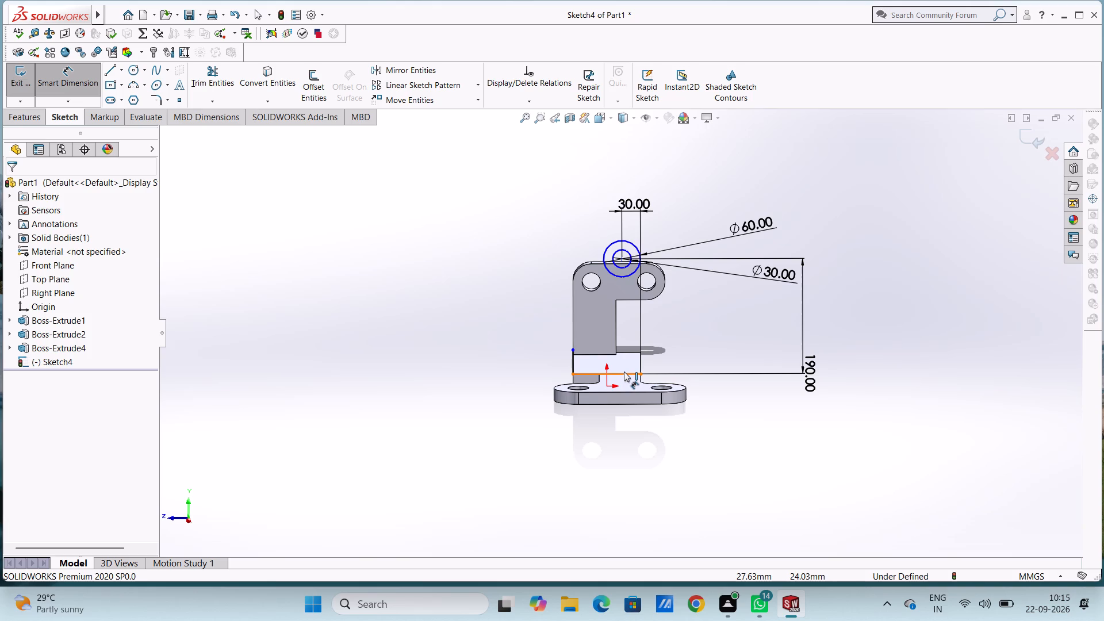
{"action": "left_click", "coordinate": [611, 462]}
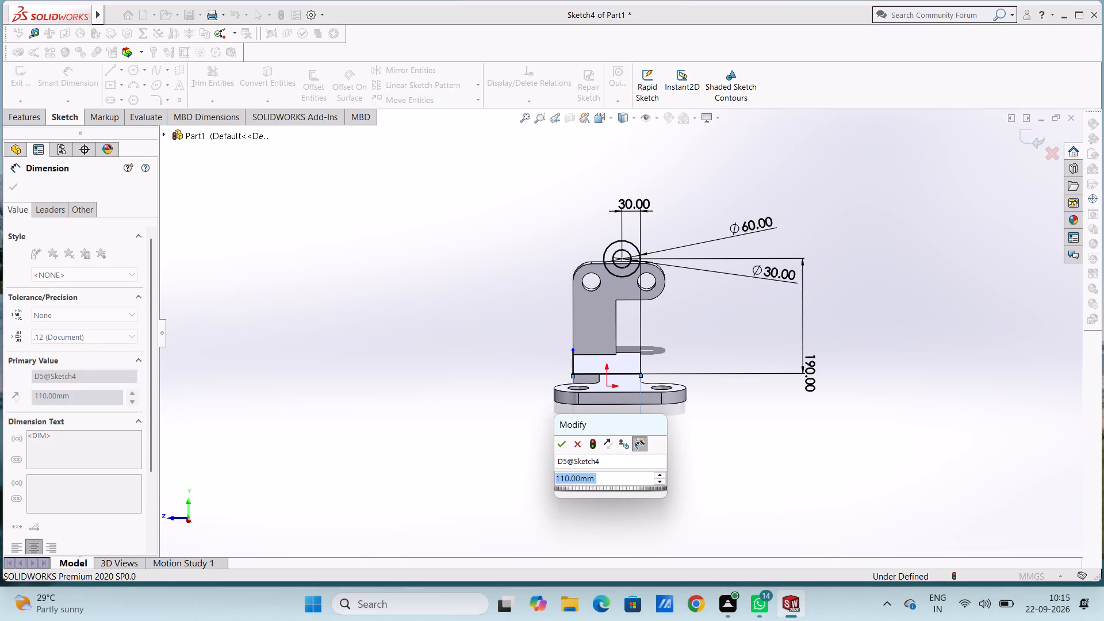
{"action": "left_click", "coordinate": [565, 443]}
{"action": "left_click", "coordinate": [499, 402]}
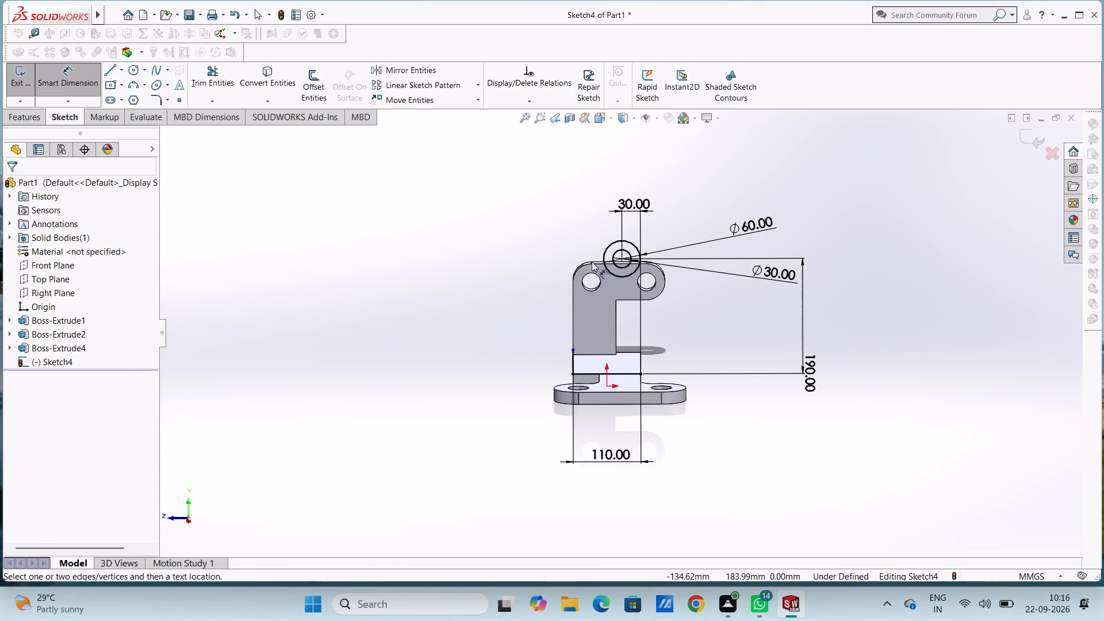
Set the horizontal distance from the circles' centre to the base line's free end to 20 mm.
{"action": "double_click", "coordinate": [630, 205]}
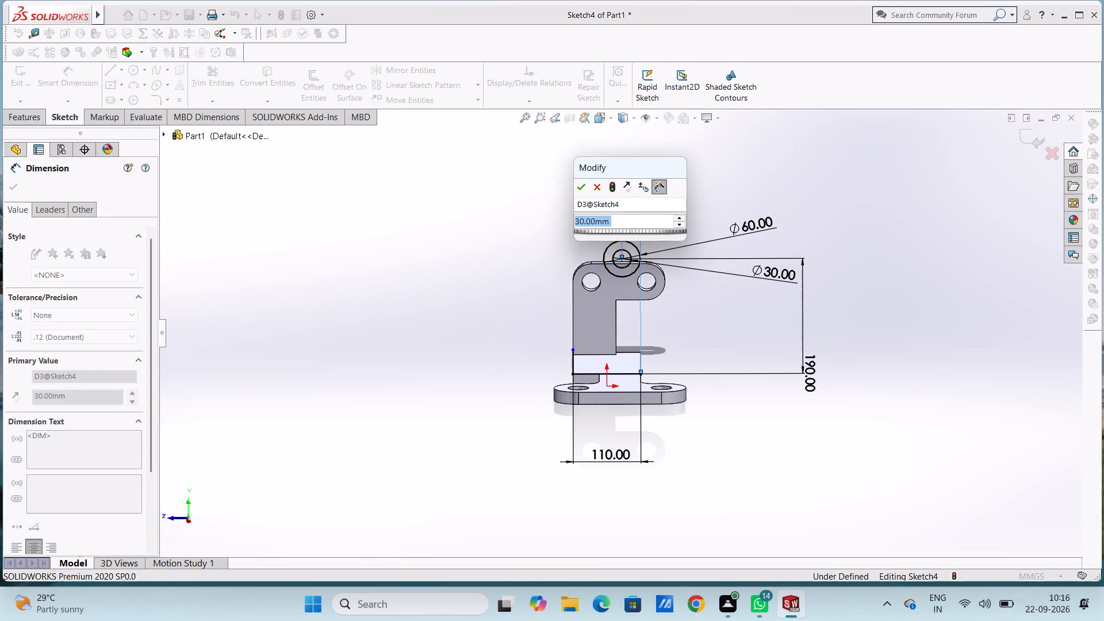
{"action": "type", "text": "20"}
{"action": "key", "text": "Return"}
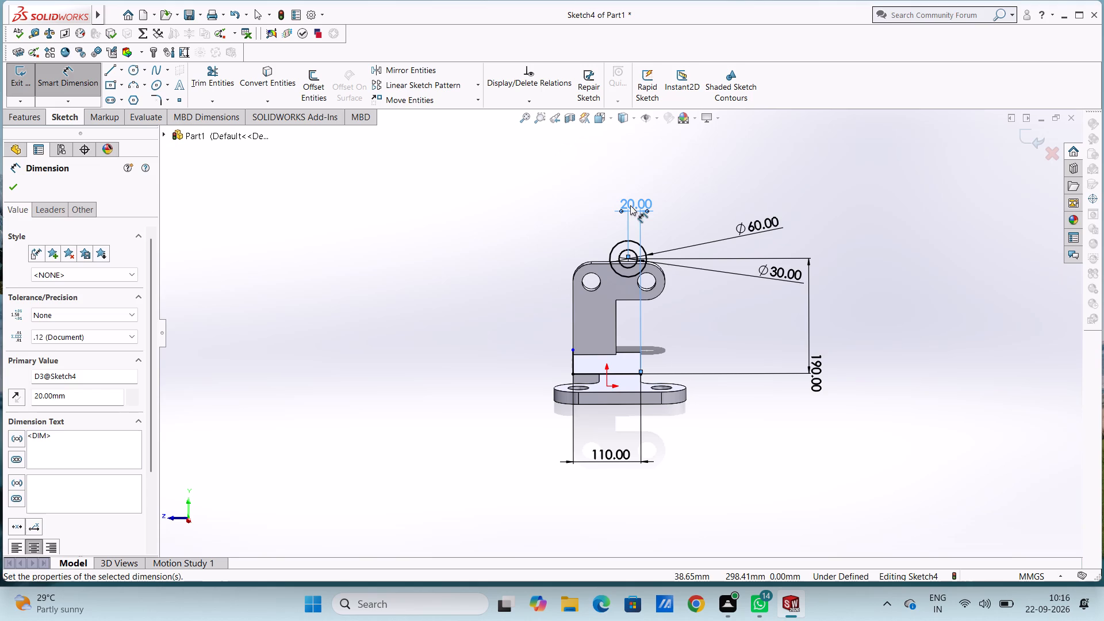
{"action": "left_click", "coordinate": [522, 206]}
Sketch a 40 mm vertical line up from the base line's free end, continuing with a slanted line to the outer circle's side.
{"action": "scroll", "coordinate": [632, 267], "scroll_direction": "down", "scroll_amount": 5}
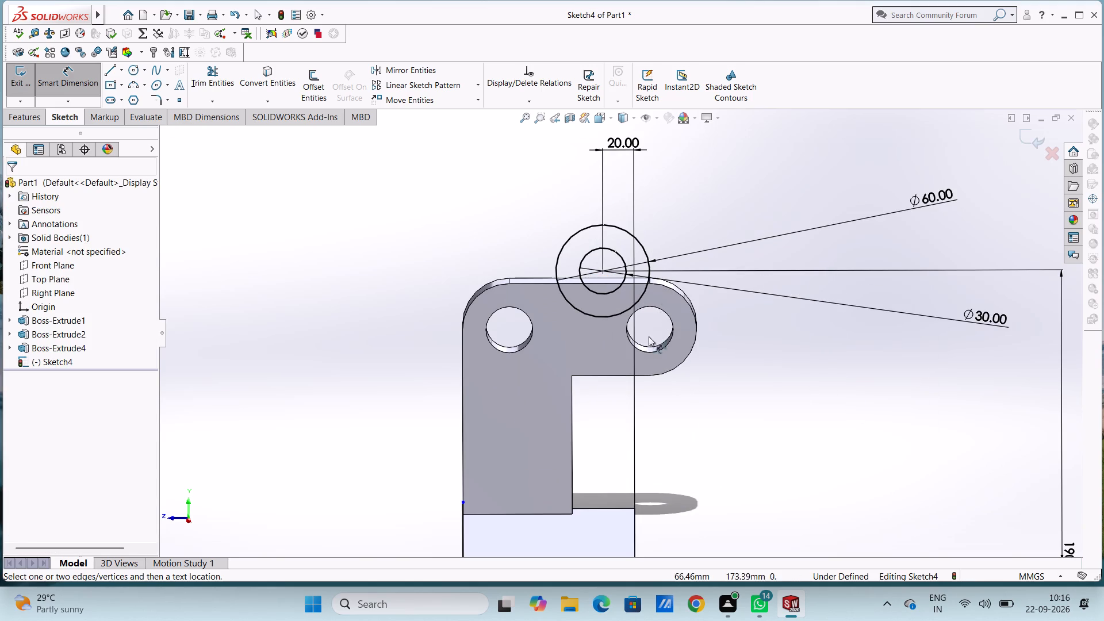
{"action": "scroll", "coordinate": [643, 401], "scroll_direction": "up", "scroll_amount": 3}
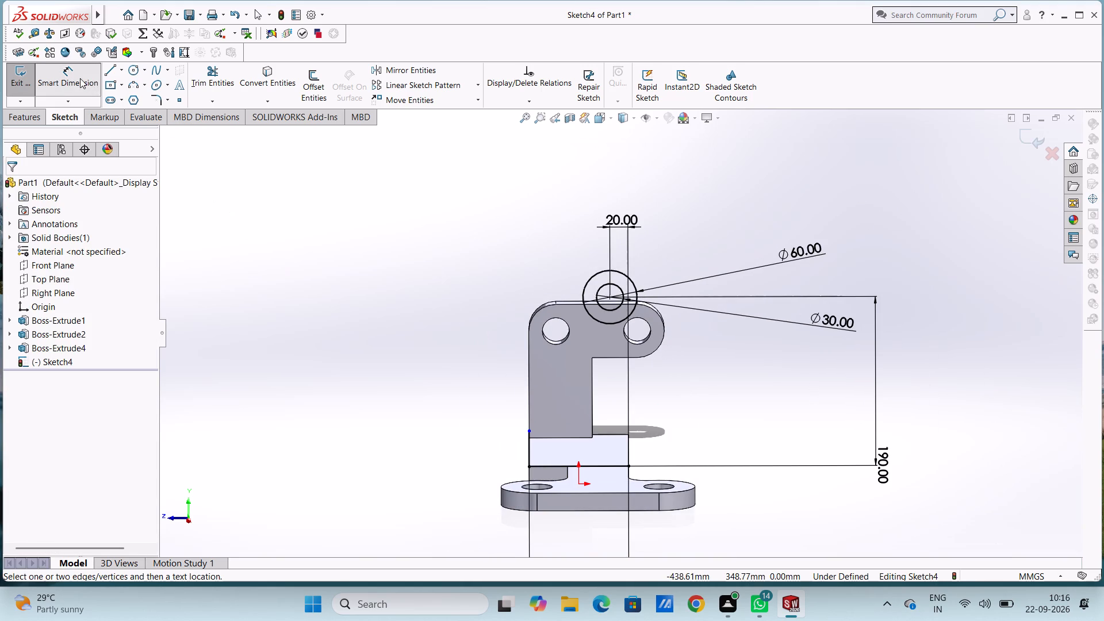
{"action": "left_click", "coordinate": [80, 80]}
{"action": "left_click", "coordinate": [109, 71]}
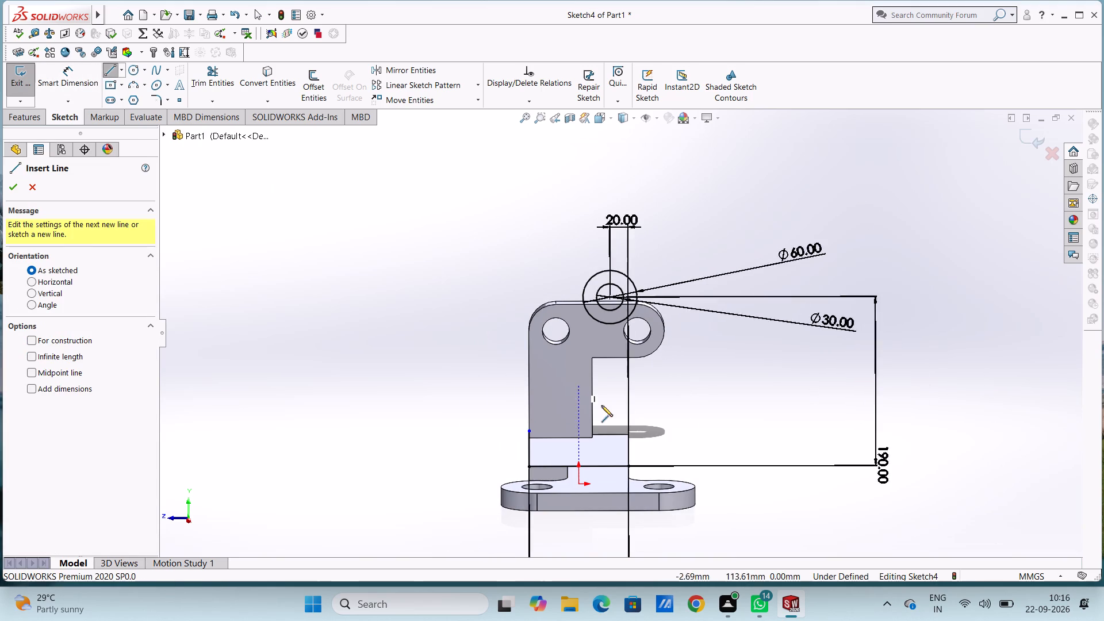
{"action": "scroll", "coordinate": [656, 469], "scroll_direction": "down", "scroll_amount": 4}
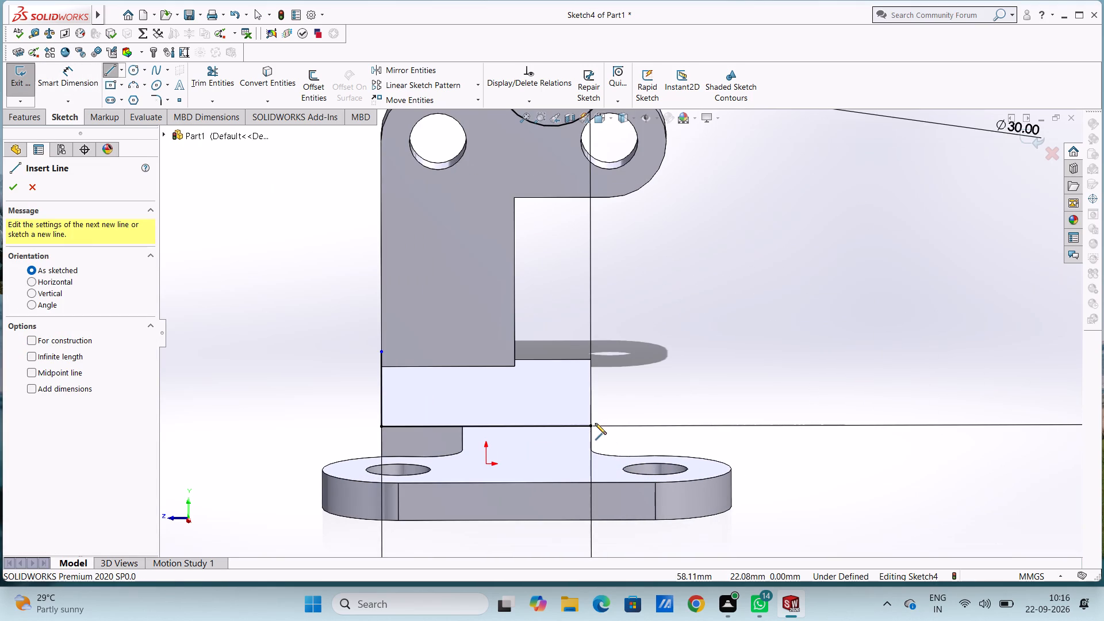
{"action": "left_click", "coordinate": [589, 425]}
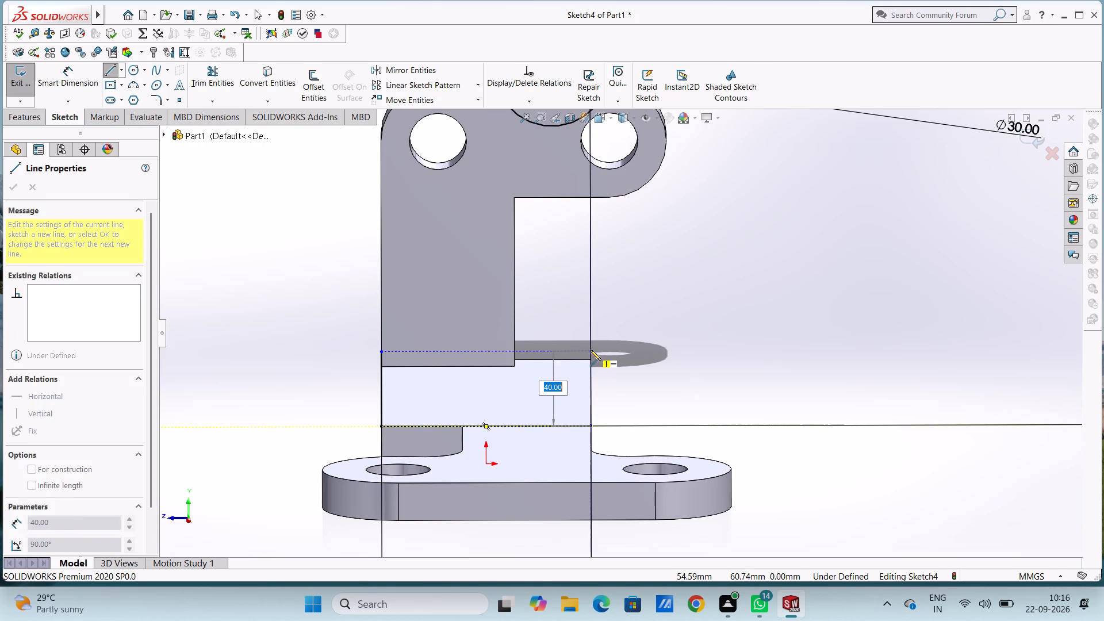
{"action": "left_click", "coordinate": [590, 350]}
{"action": "scroll", "coordinate": [590, 350], "scroll_direction": "up", "scroll_amount": 2}
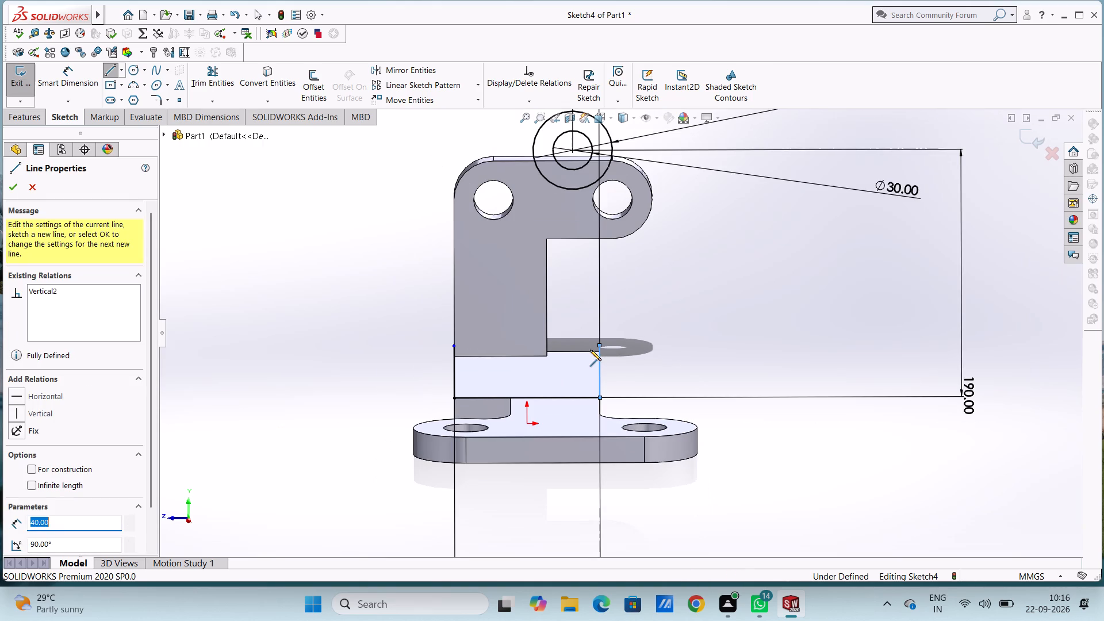
{"action": "left_click", "coordinate": [612, 150]}
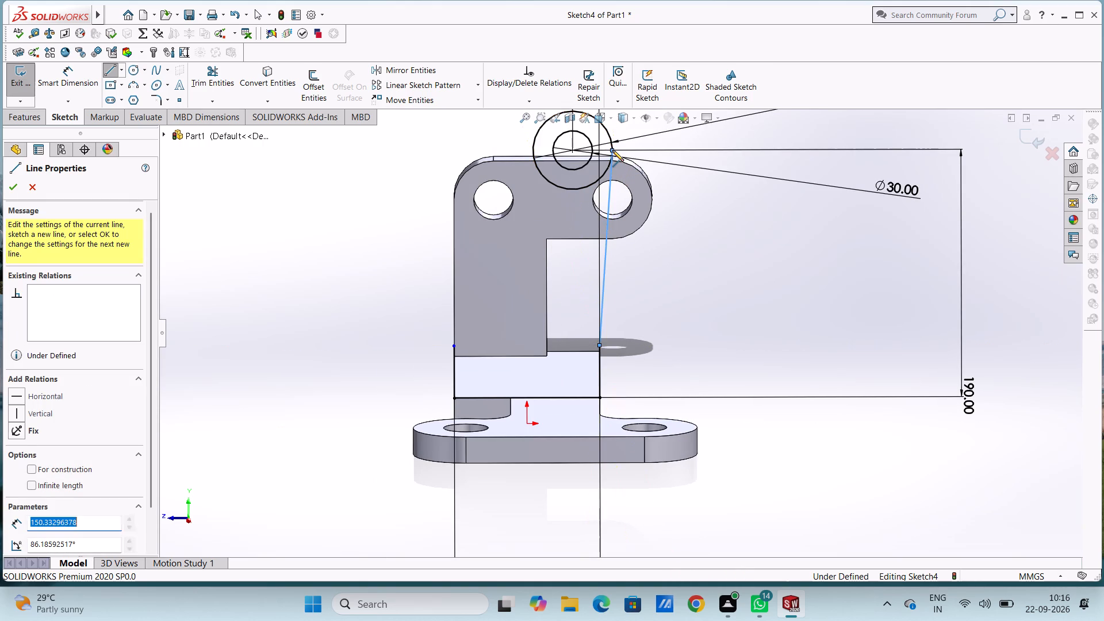
{"action": "key", "text": "Escape"}
{"action": "key", "text": "Escape"}
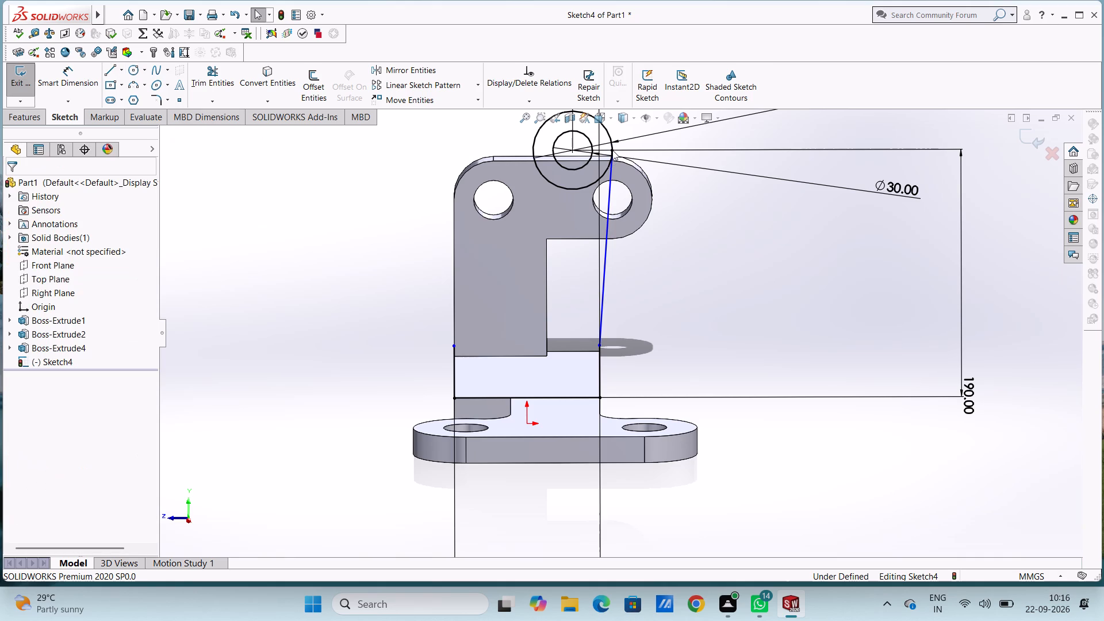
Sketch a slanted line about 172 mm long from the top of the opposite vertical line, tangent to the outer circle.
{"action": "left_click", "coordinate": [112, 66]}
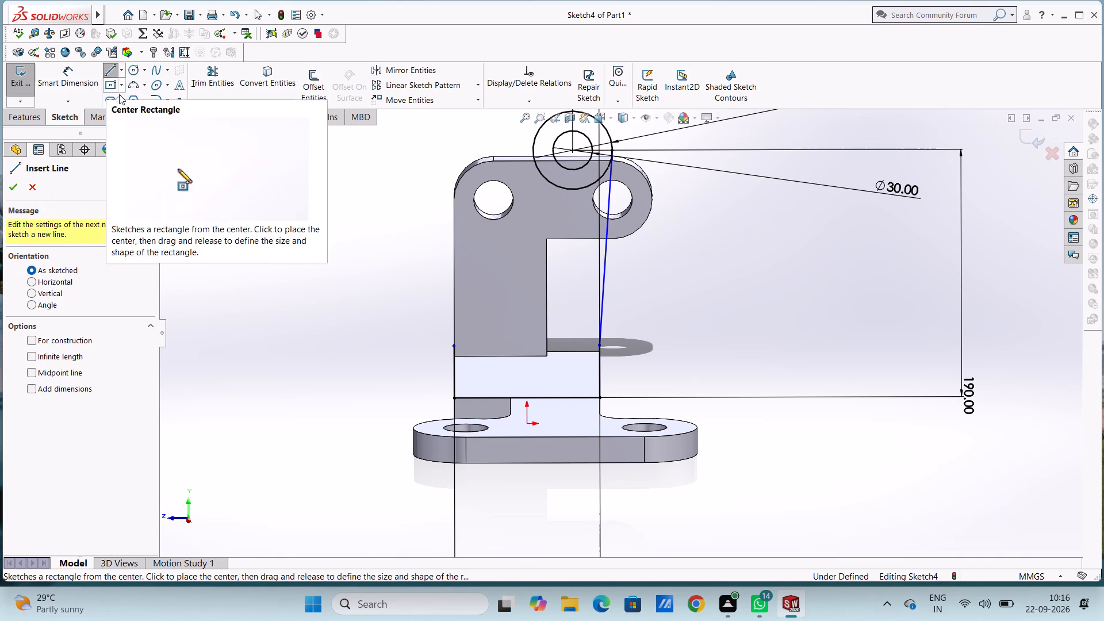
{"action": "left_click", "coordinate": [453, 346]}
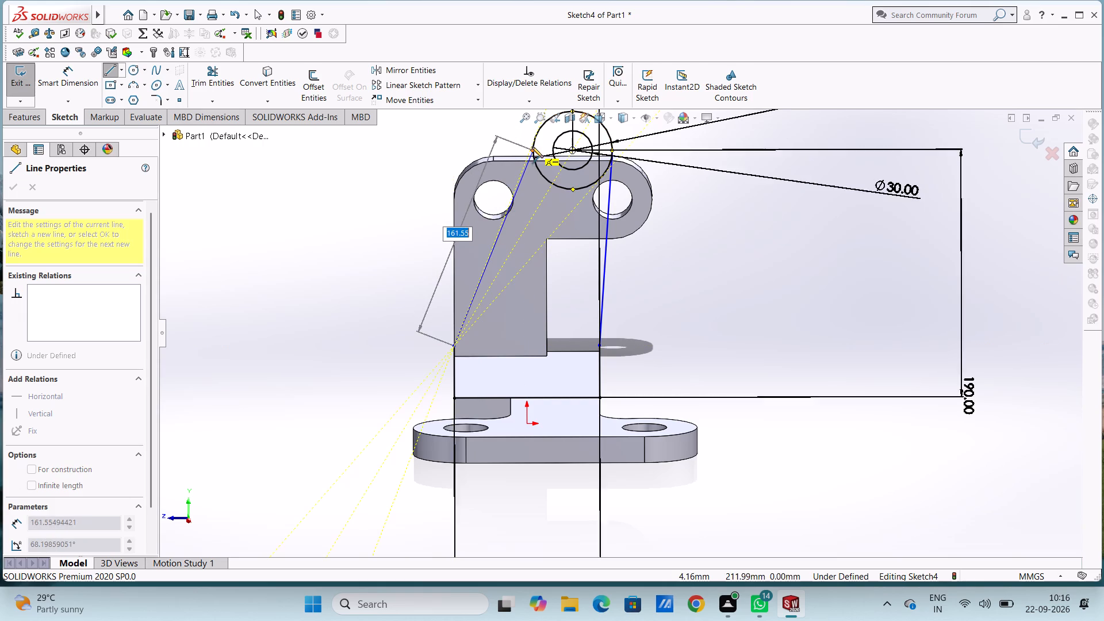
{"action": "left_click", "coordinate": [535, 139]}
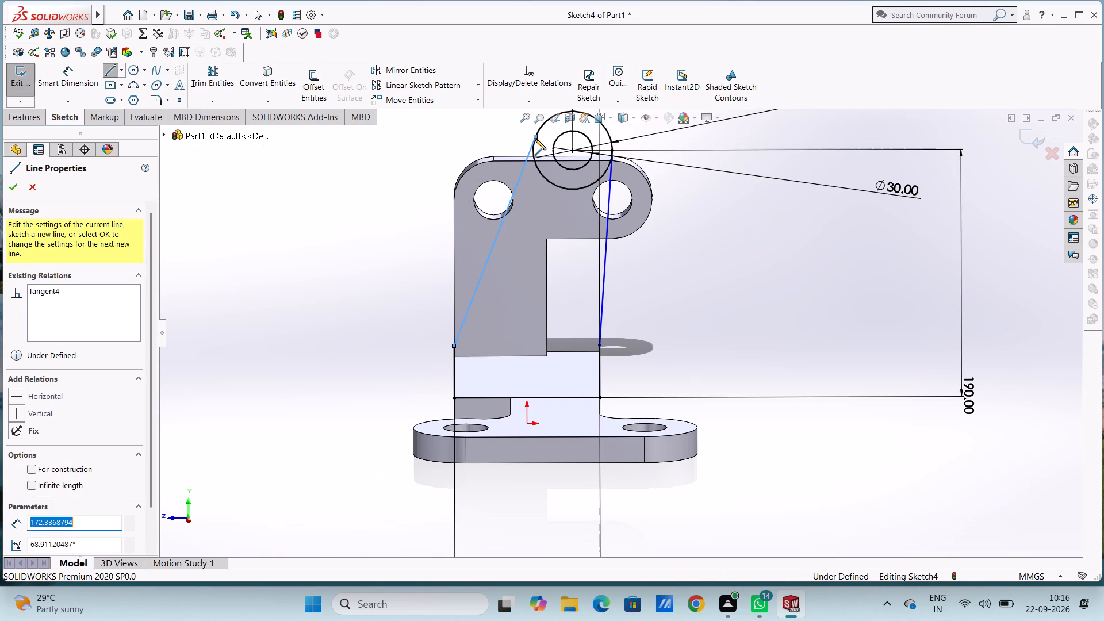
{"action": "key", "text": "Escape"}
{"action": "key", "text": "Escape"}
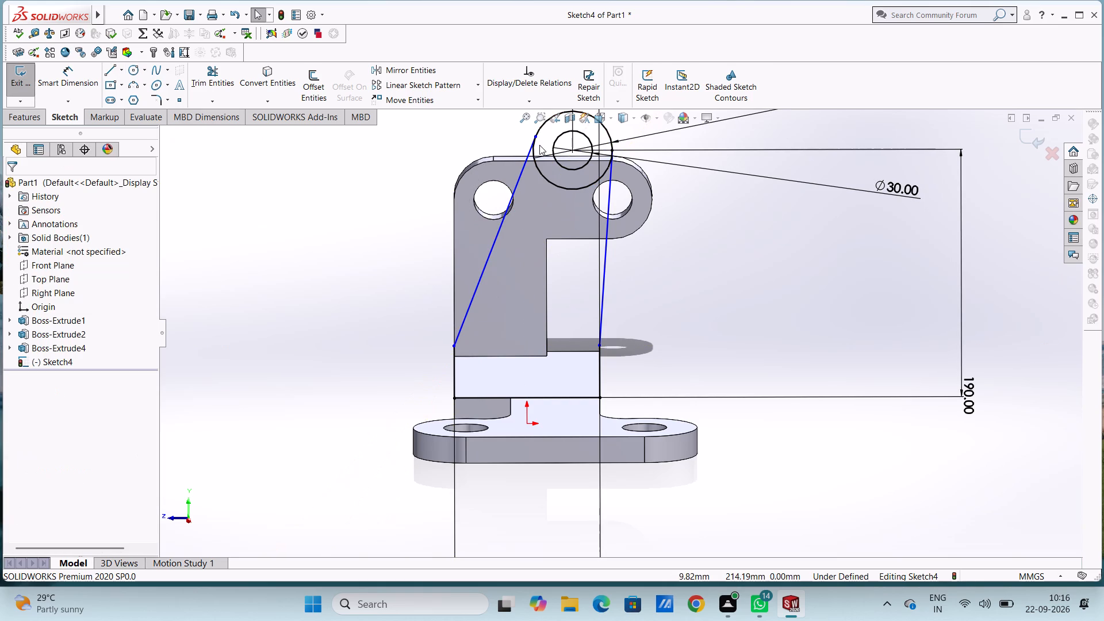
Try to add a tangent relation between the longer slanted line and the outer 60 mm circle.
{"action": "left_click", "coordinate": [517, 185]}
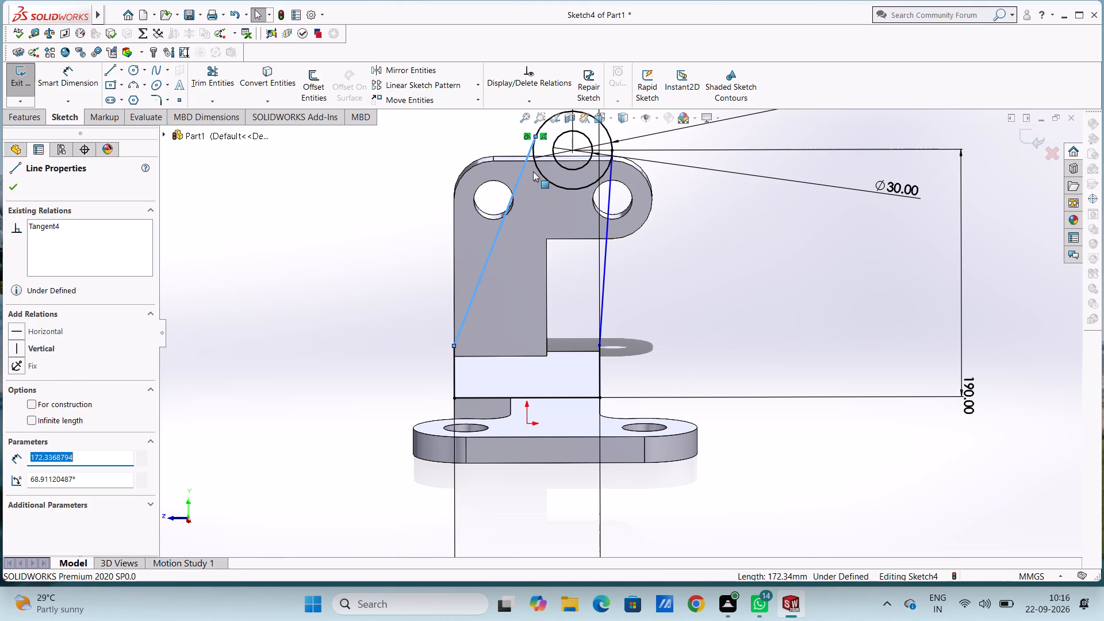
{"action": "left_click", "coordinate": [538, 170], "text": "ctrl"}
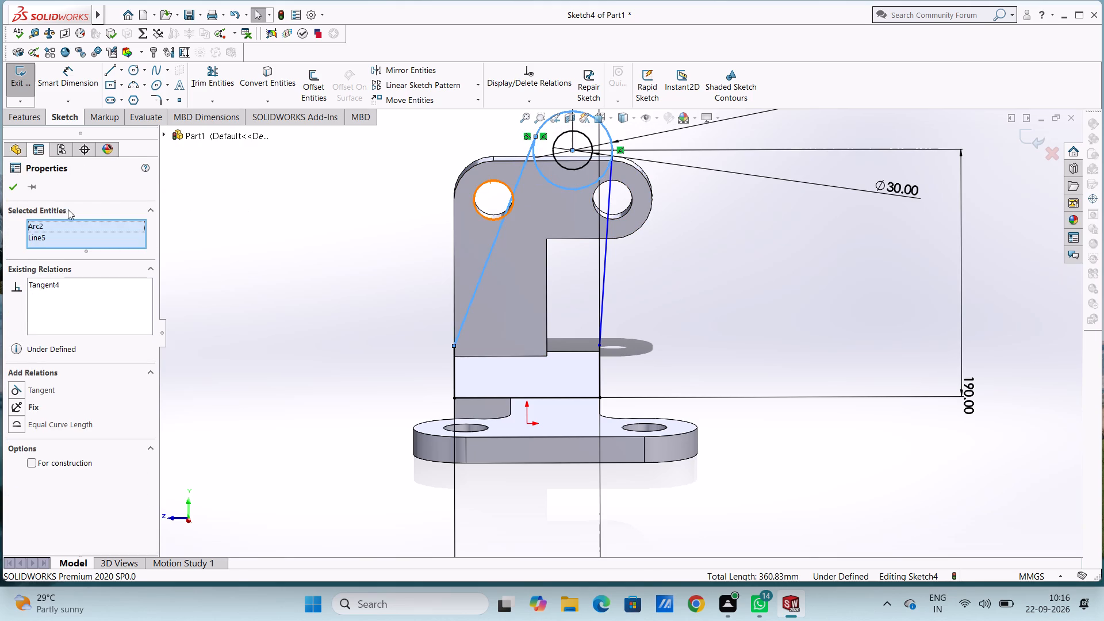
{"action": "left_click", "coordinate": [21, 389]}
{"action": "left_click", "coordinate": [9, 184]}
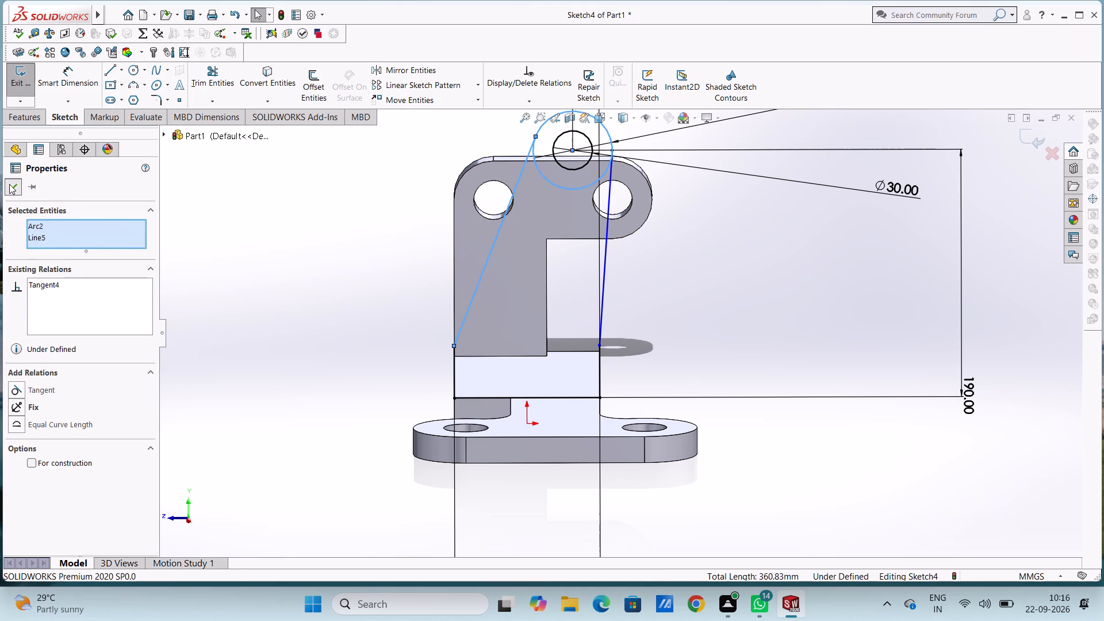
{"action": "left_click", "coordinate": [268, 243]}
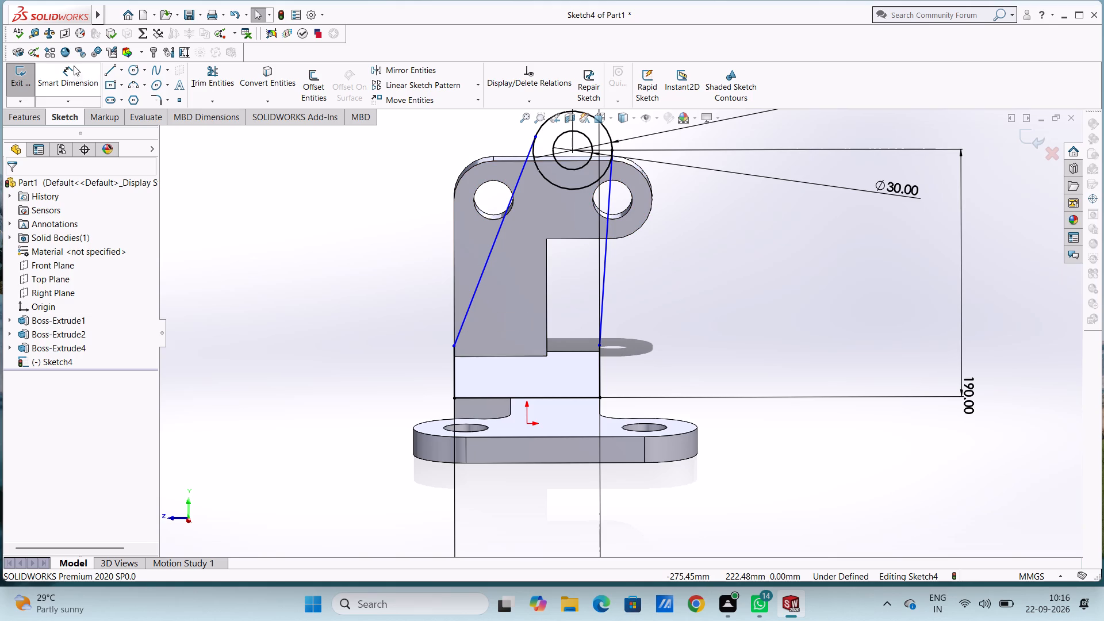
Dimension the vertical line below the longer slanted line as 40 mm.
{"action": "left_click", "coordinate": [59, 83]}
{"action": "left_click", "coordinate": [454, 371]}
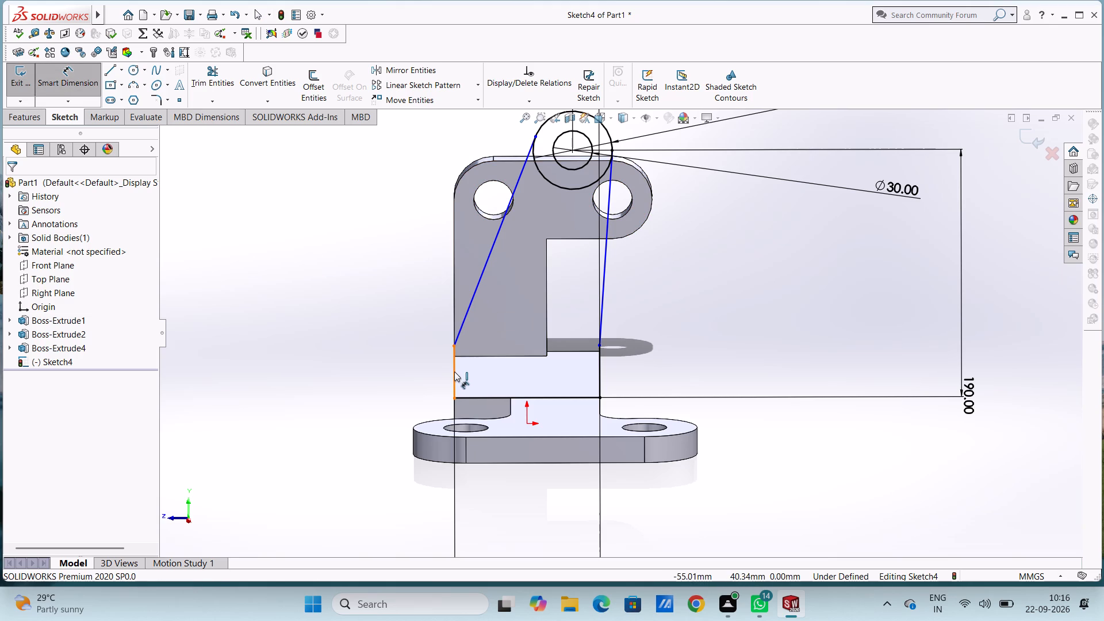
{"action": "left_click", "coordinate": [297, 351]}
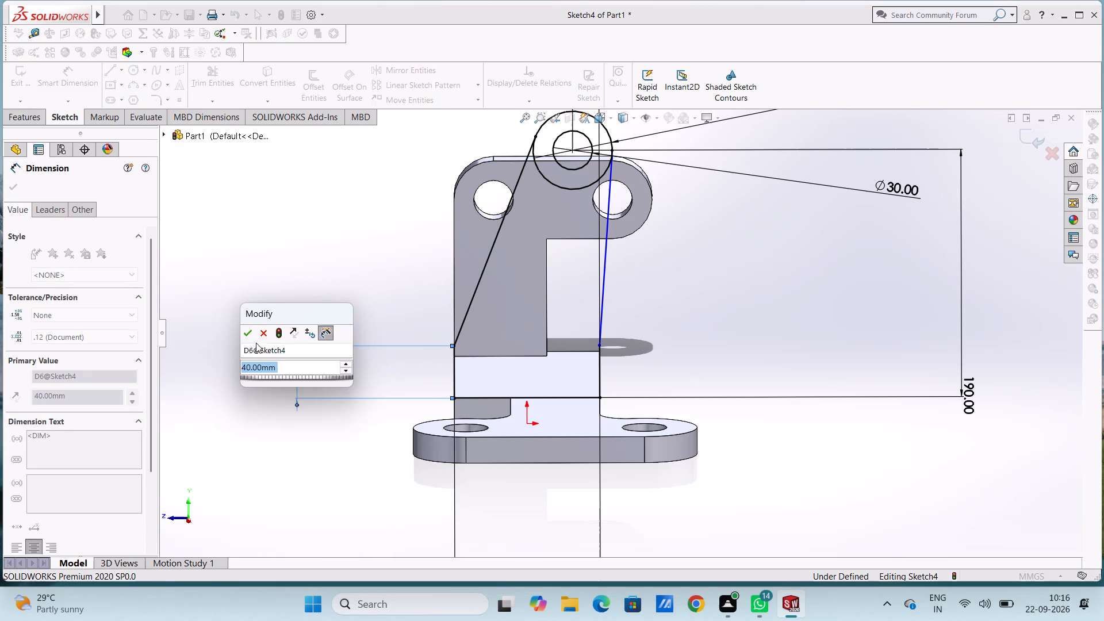
{"action": "left_click", "coordinate": [248, 333]}
{"action": "left_click", "coordinate": [270, 267]}
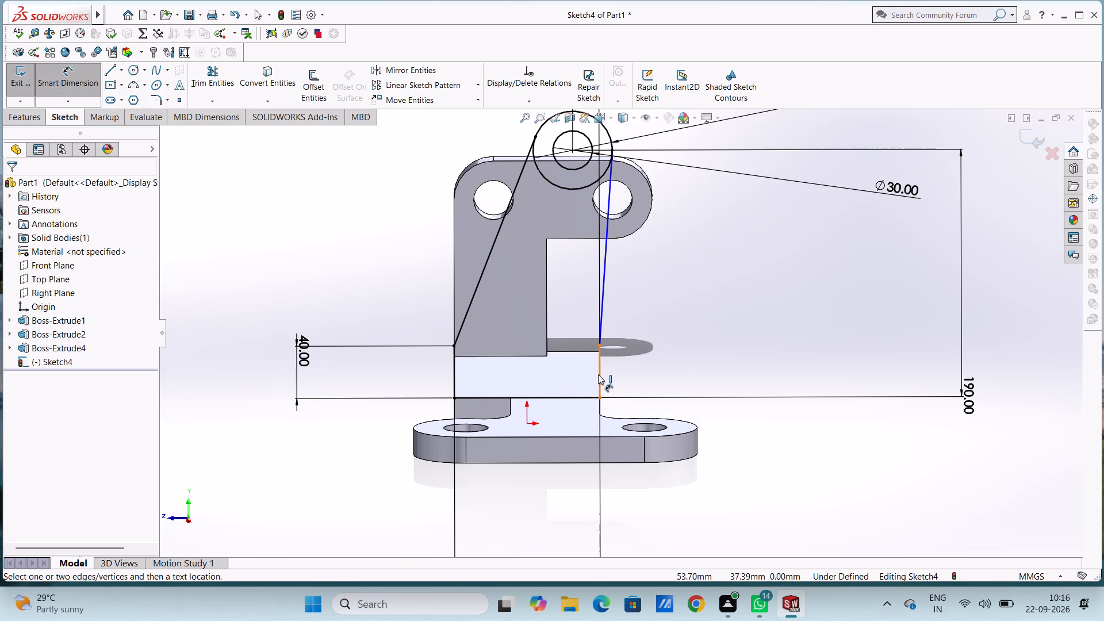
Dimension the vertical line at the opposite end of the base line as 40 mm.
{"action": "left_click", "coordinate": [598, 374]}
{"action": "left_click", "coordinate": [839, 351]}
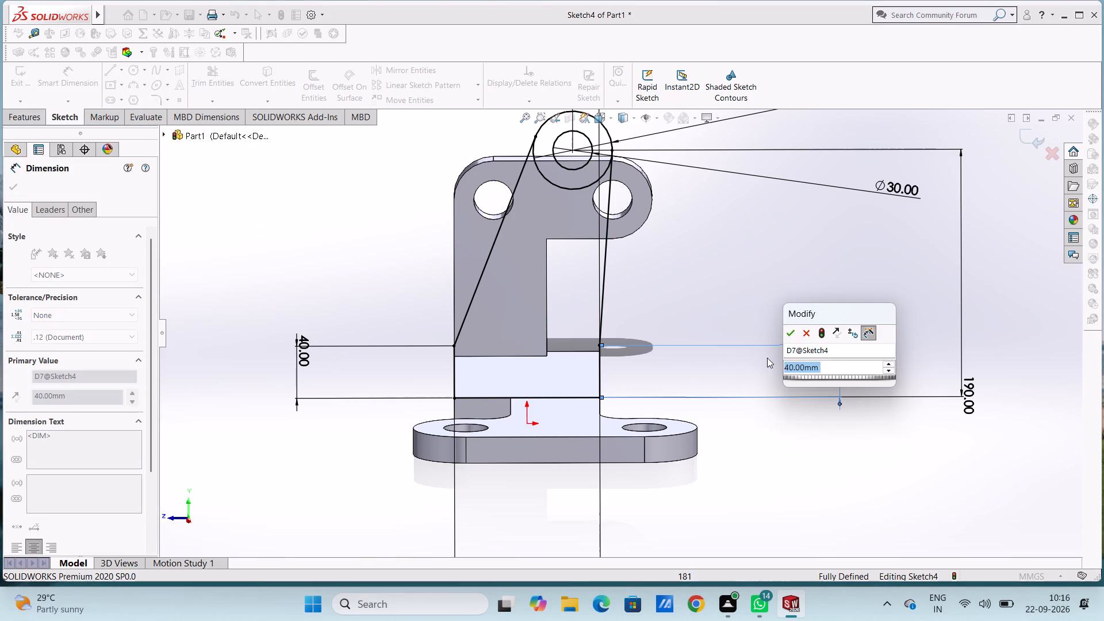
{"action": "left_click", "coordinate": [793, 333]}
{"action": "left_click", "coordinate": [777, 294]}
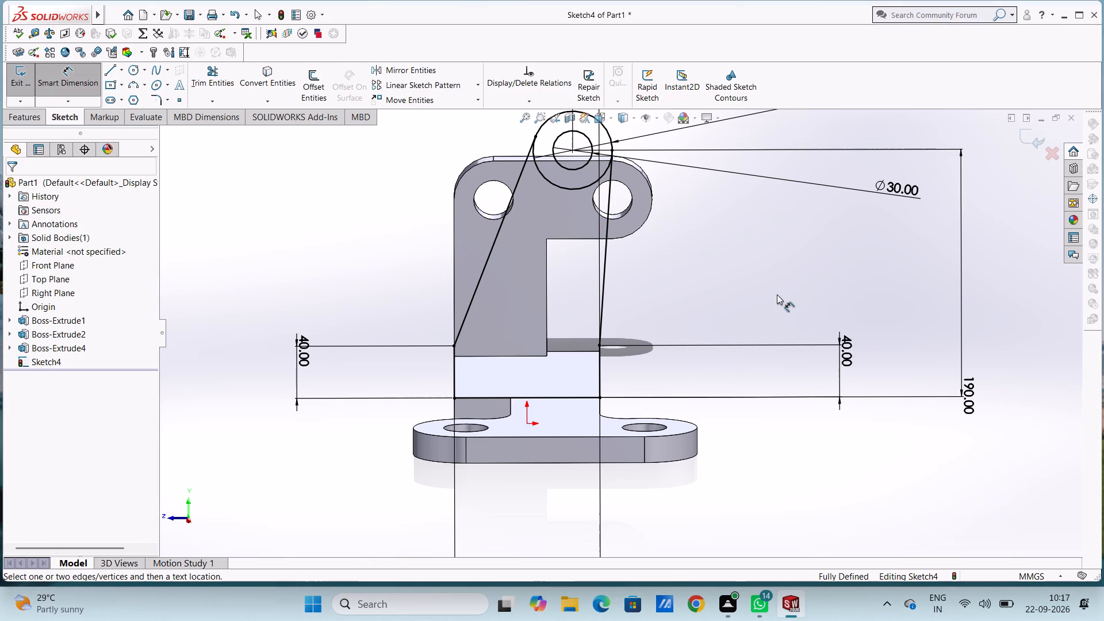
{"action": "key", "text": "Escape"}
{"action": "key", "text": "Escape"}
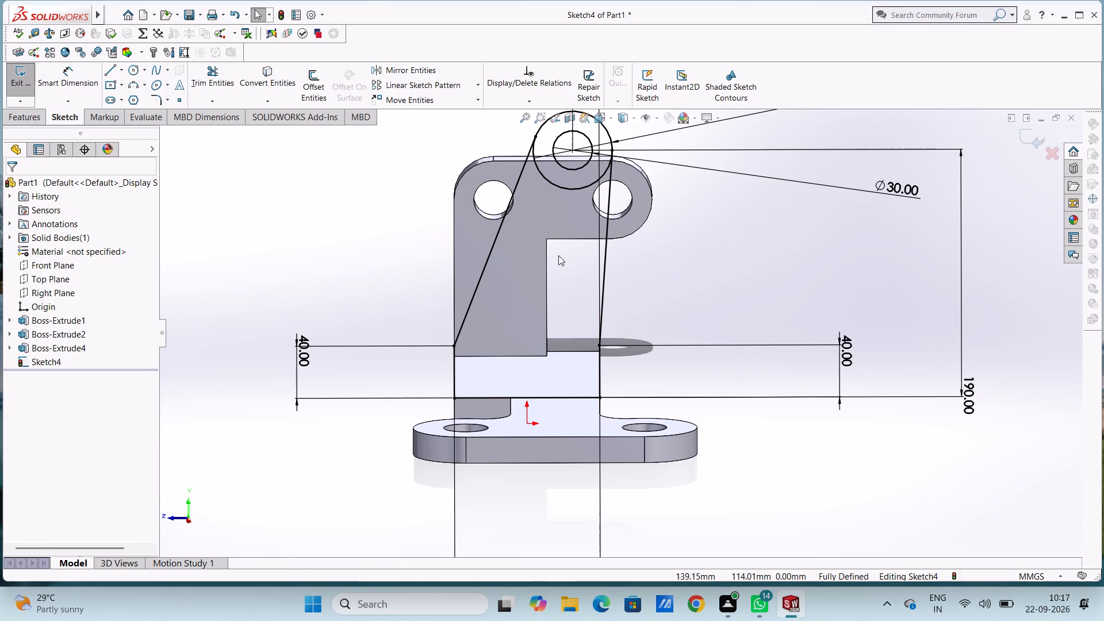
Trim away the lower arc of the outer circle between the two slanted lines.
{"action": "left_click", "coordinate": [225, 85]}
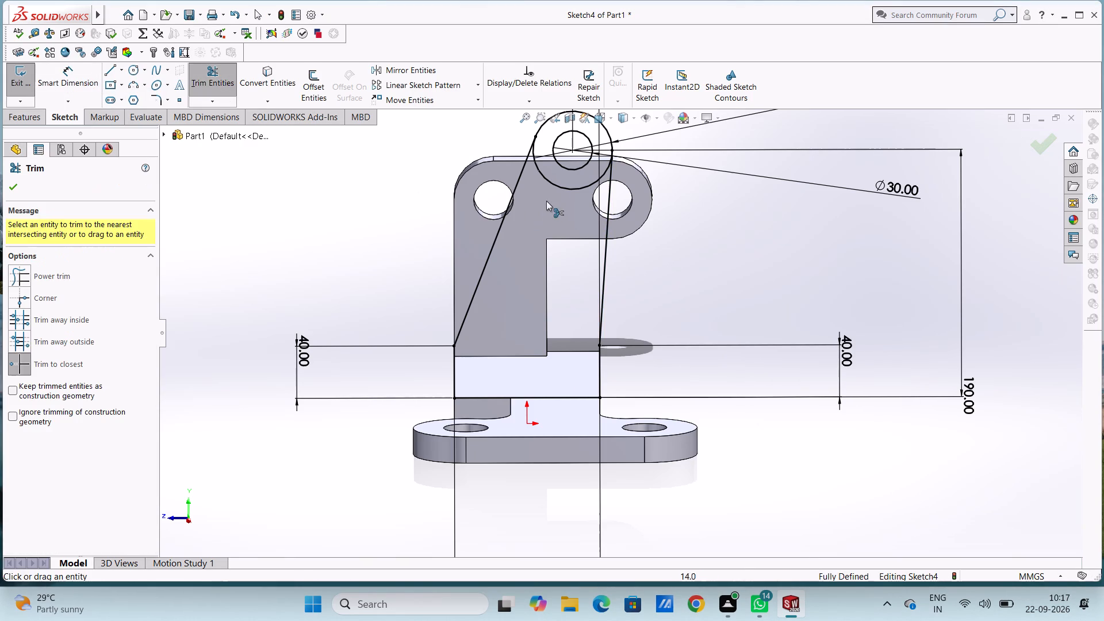
{"action": "left_click", "coordinate": [556, 185]}
{"action": "left_click", "coordinate": [208, 81]}
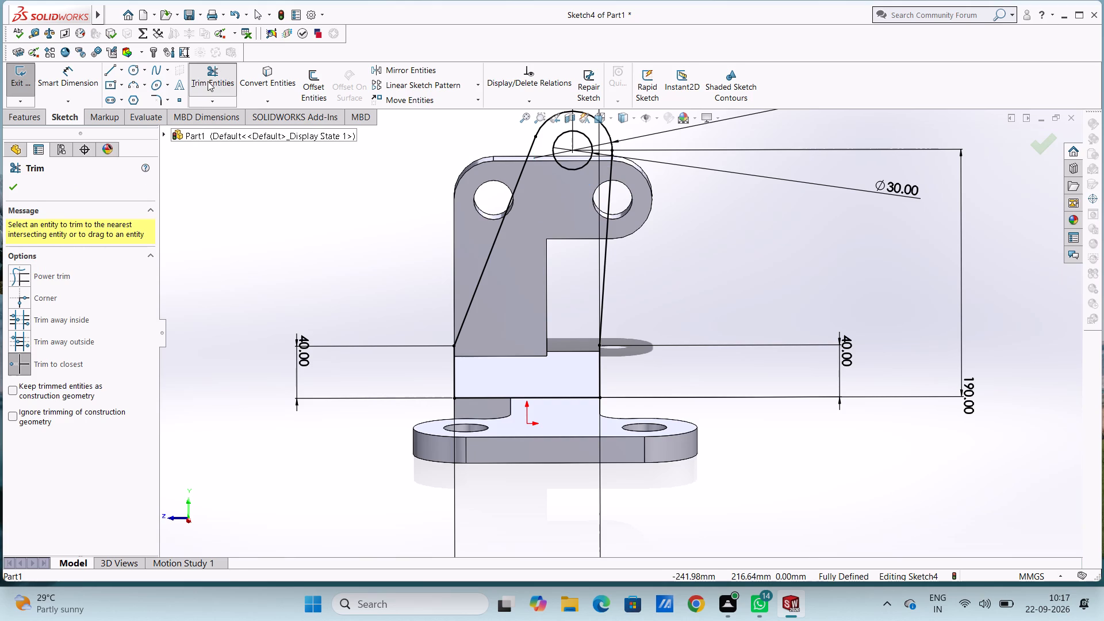
Extrude the tapered upright profile around its 30 mm hole as a 20 mm blind boss, reversed to lie over the base plate.
{"action": "middle_click_drag", "start_coordinate": [815, 250], "coordinate": [781, 278]}
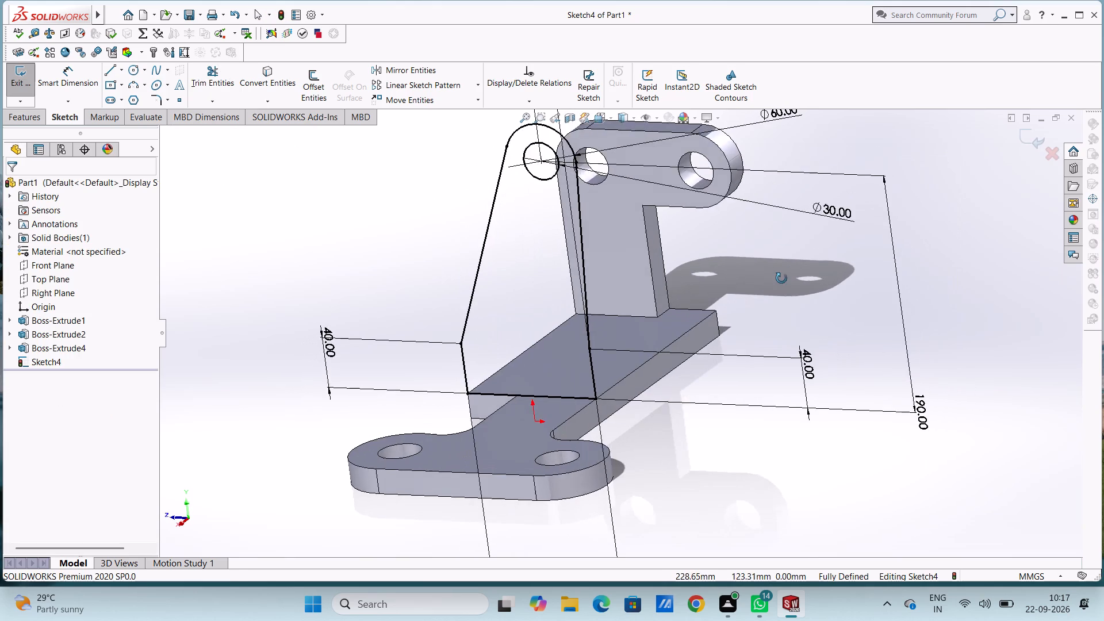
{"action": "middle_click_drag", "start_coordinate": [781, 278], "coordinate": [780, 302]}
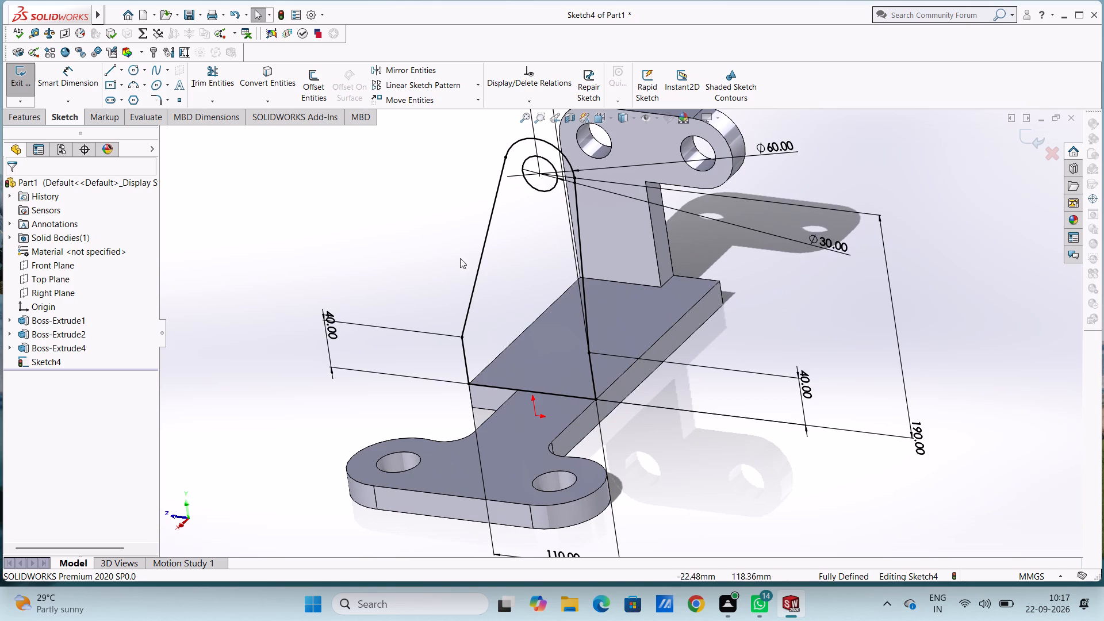
{"action": "left_click", "coordinate": [20, 120]}
{"action": "left_click", "coordinate": [16, 89]}
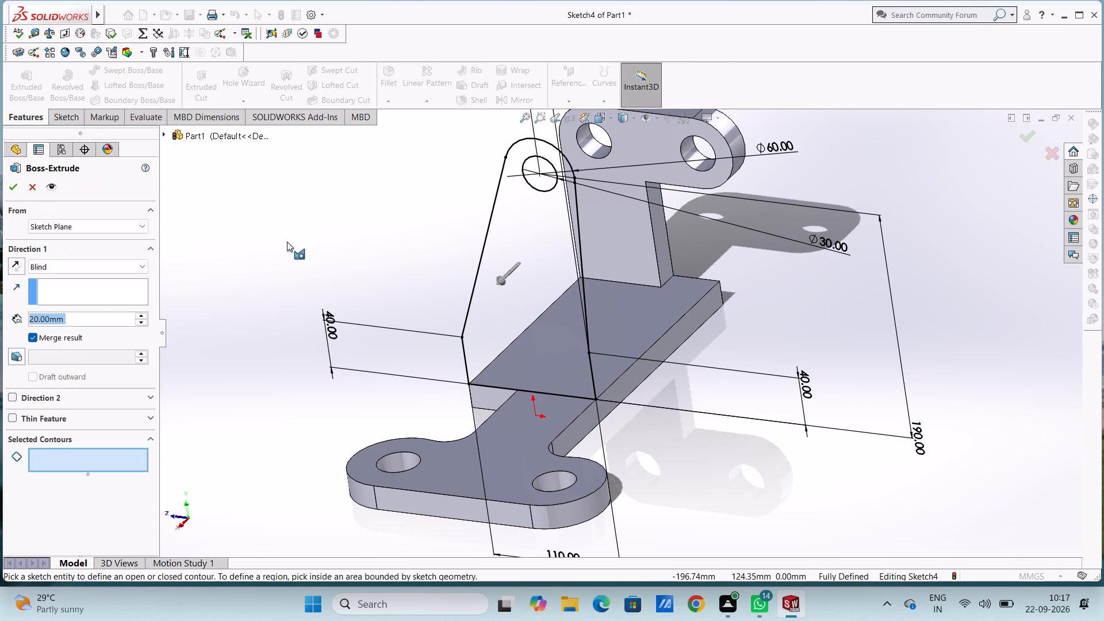
{"action": "left_click", "coordinate": [566, 323]}
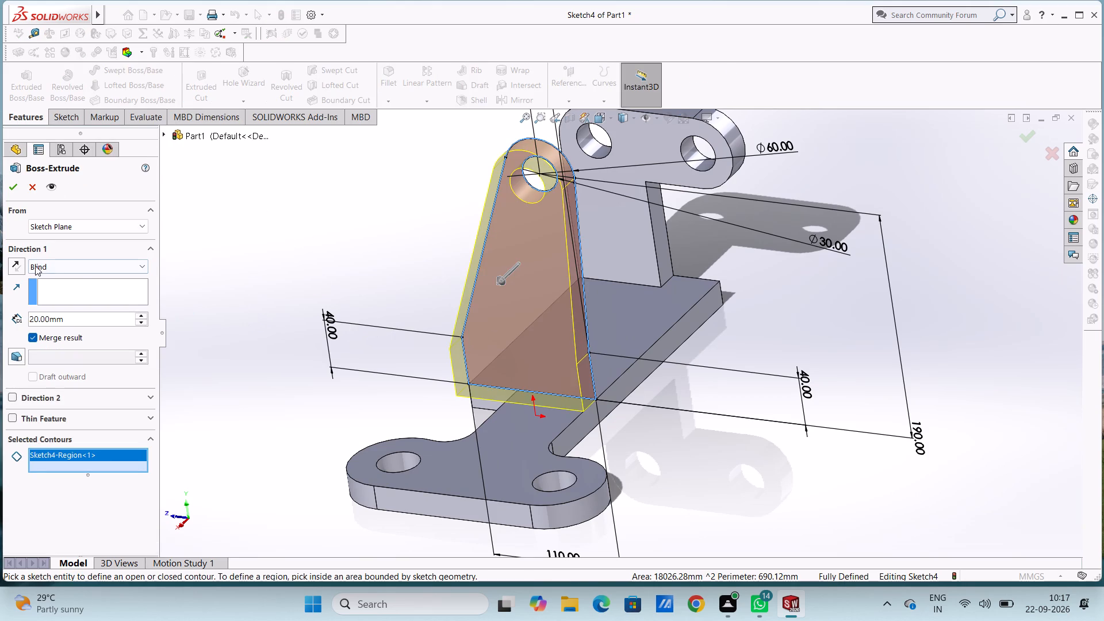
{"action": "left_click", "coordinate": [17, 268]}
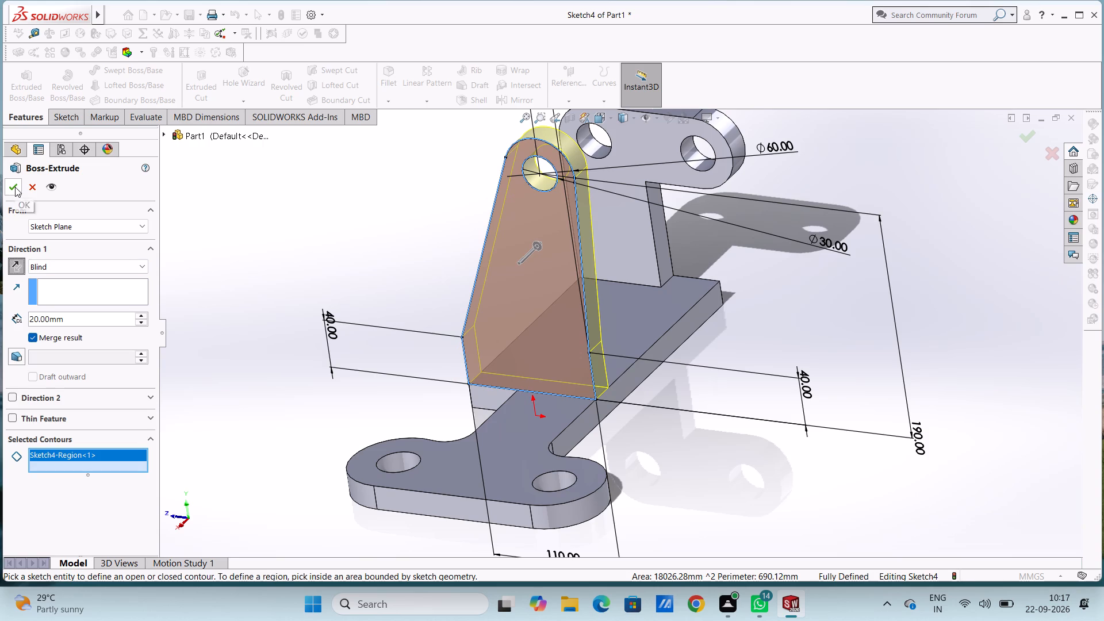
{"action": "left_click", "coordinate": [15, 187]}
{"action": "left_click", "coordinate": [325, 285]}
{"action": "middle_click_drag", "start_coordinate": [340, 274], "coordinate": [373, 305]}
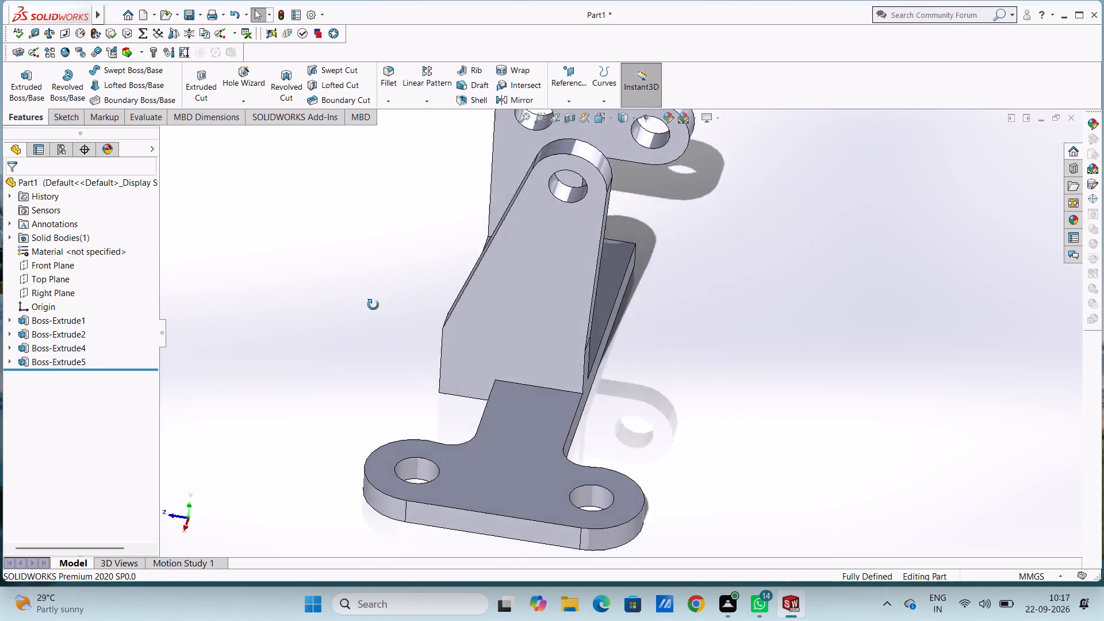
Sketch two concentric circles of 15 mm and 25 mm radius on the base plate's top face, centred level with the origin.
{"action": "middle_click_drag", "start_coordinate": [373, 305], "coordinate": [339, 317]}
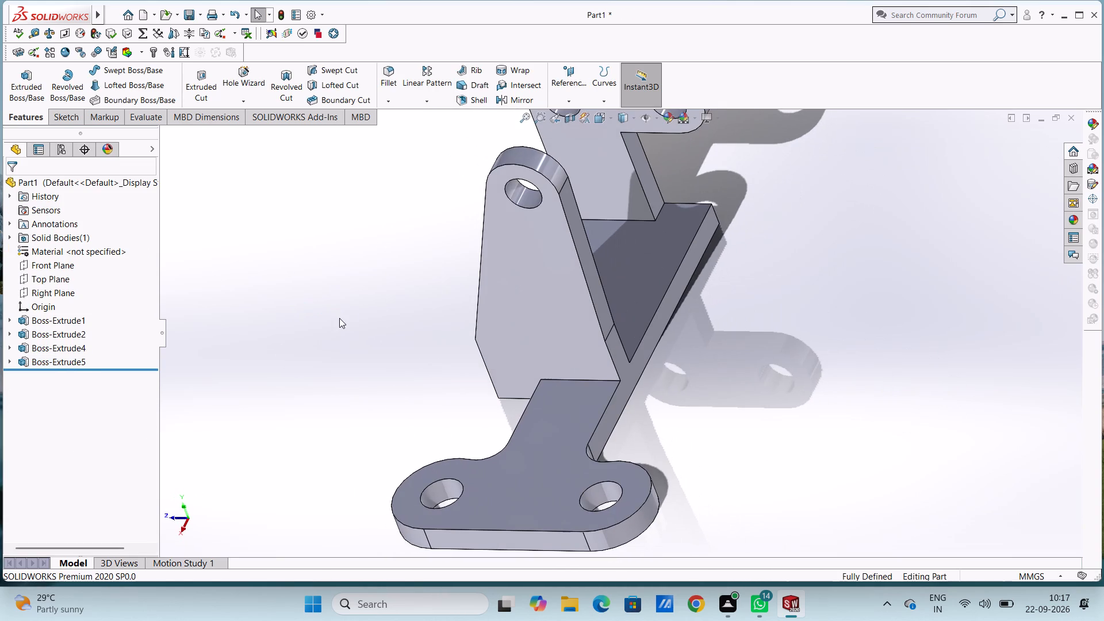
{"action": "key", "text": "ctrl+7"}
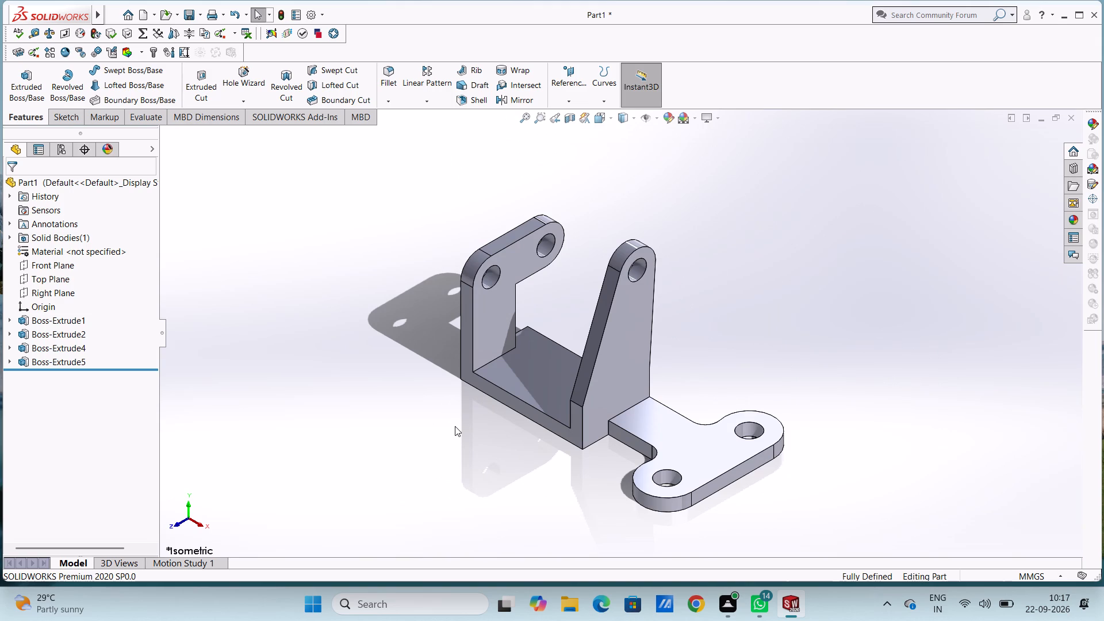
{"action": "key", "text": "ctrl+3"}
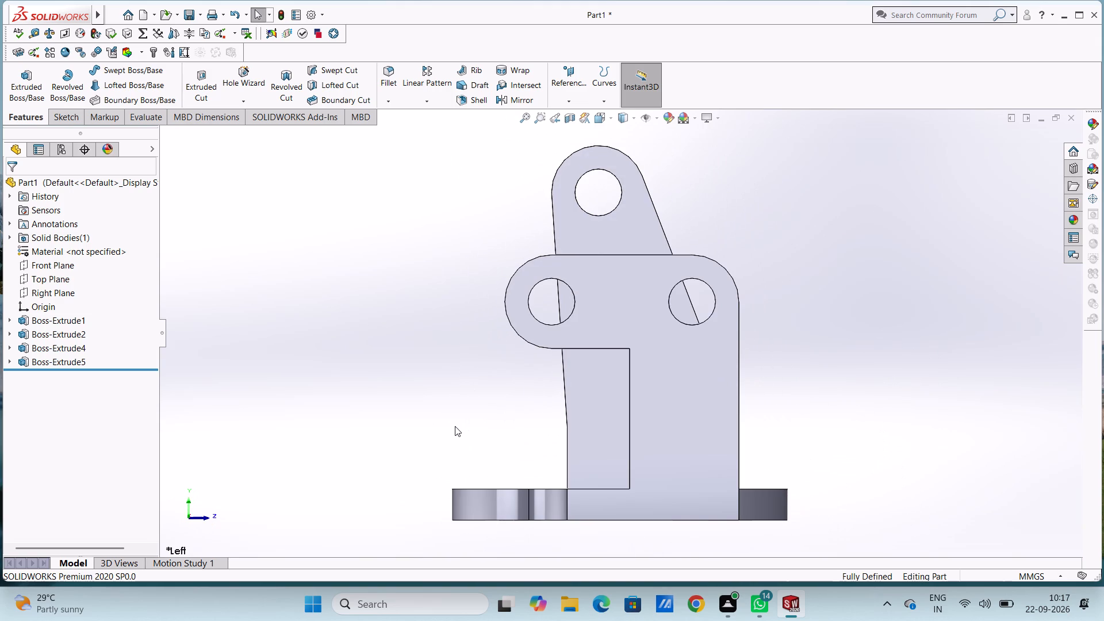
{"action": "key", "text": "ctrl+5"}
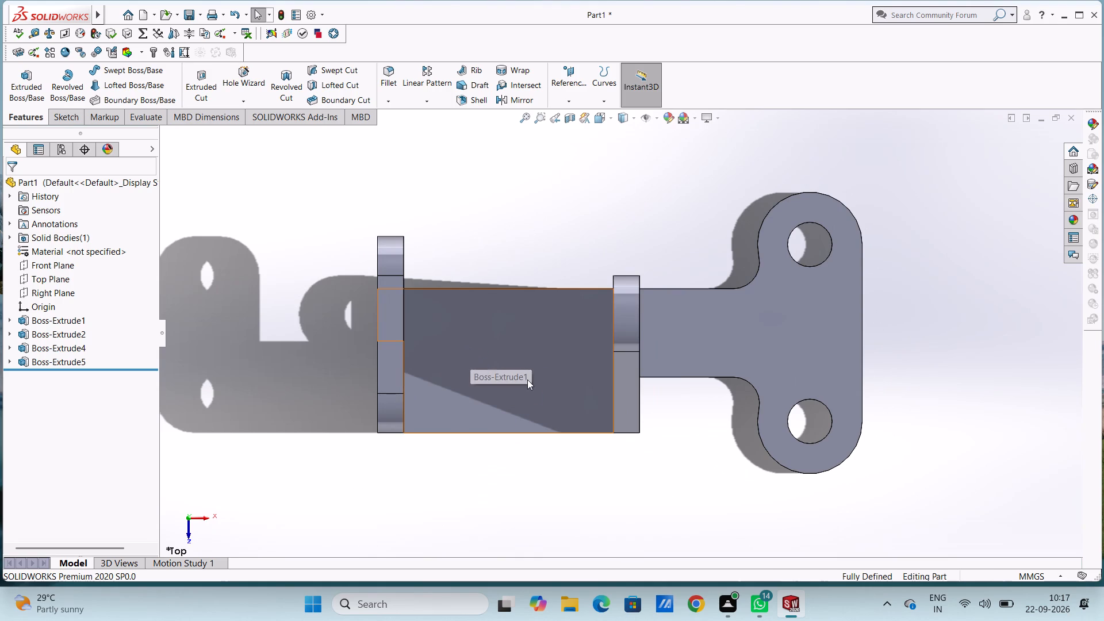
{"action": "left_click", "coordinate": [519, 343]}
{"action": "left_click", "coordinate": [572, 308]}
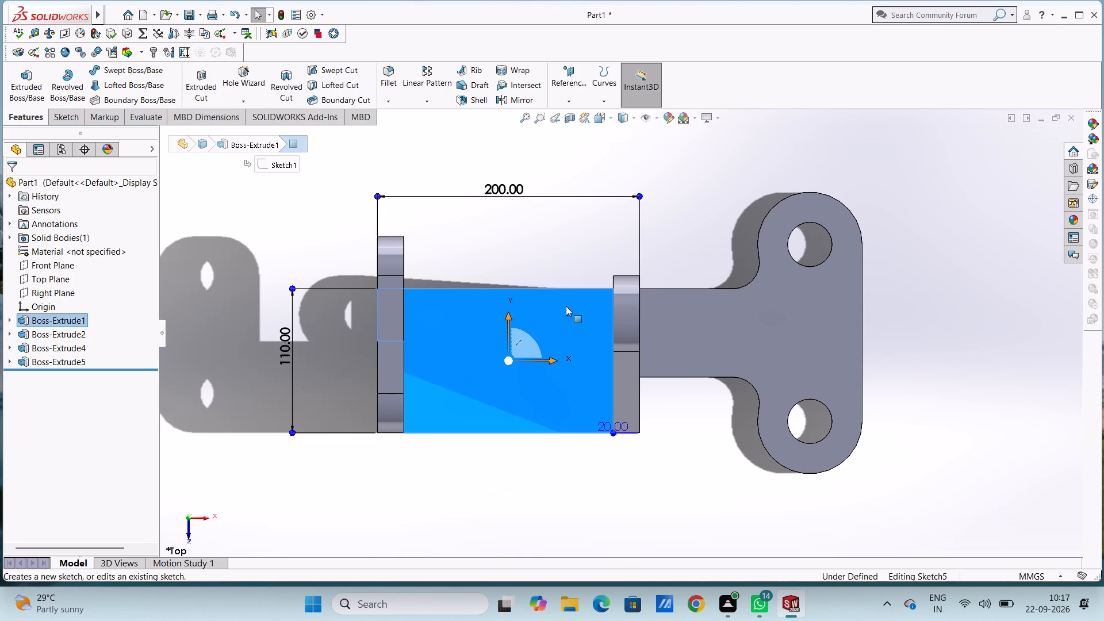
{"action": "left_click", "coordinate": [548, 248]}
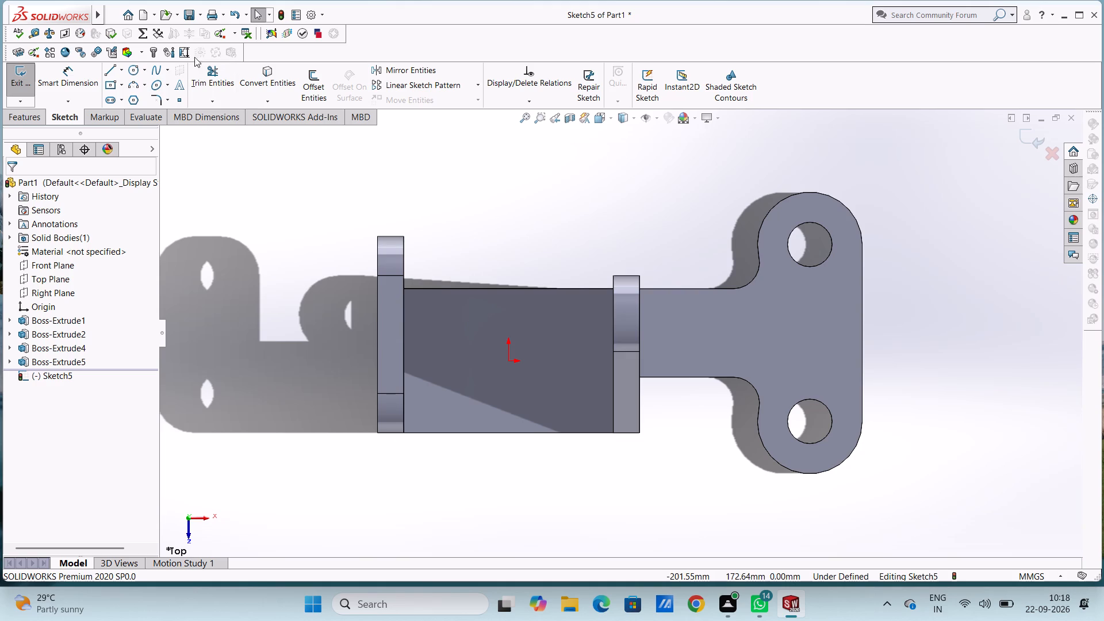
{"action": "left_click", "coordinate": [134, 70]}
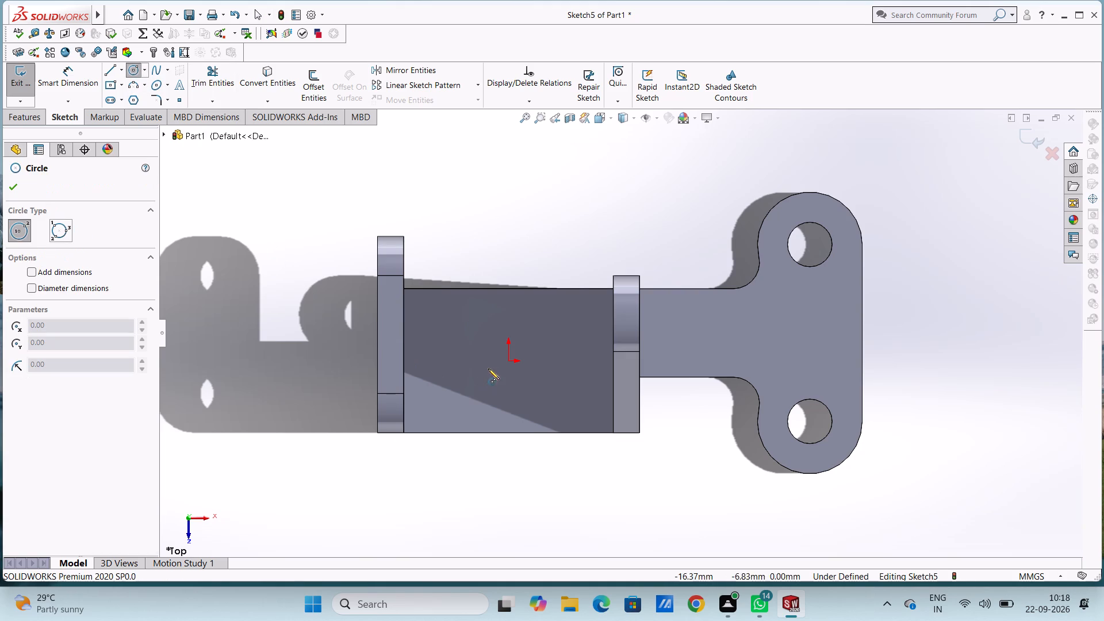
{"action": "left_click", "coordinate": [489, 361]}
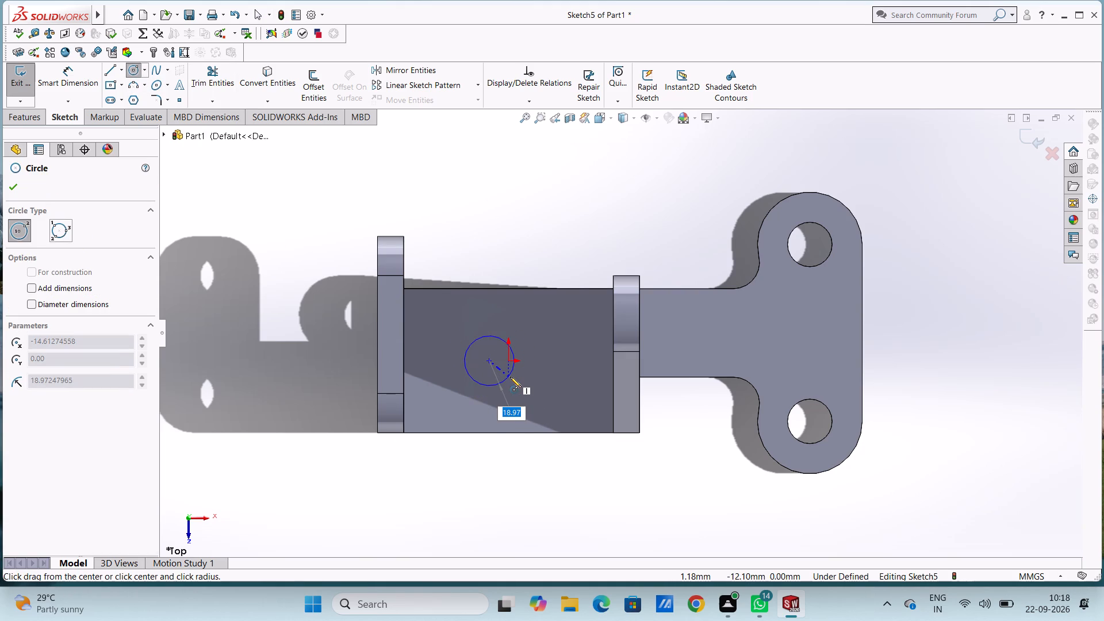
{"action": "type", "text": "15"}
{"action": "key", "text": "Return"}
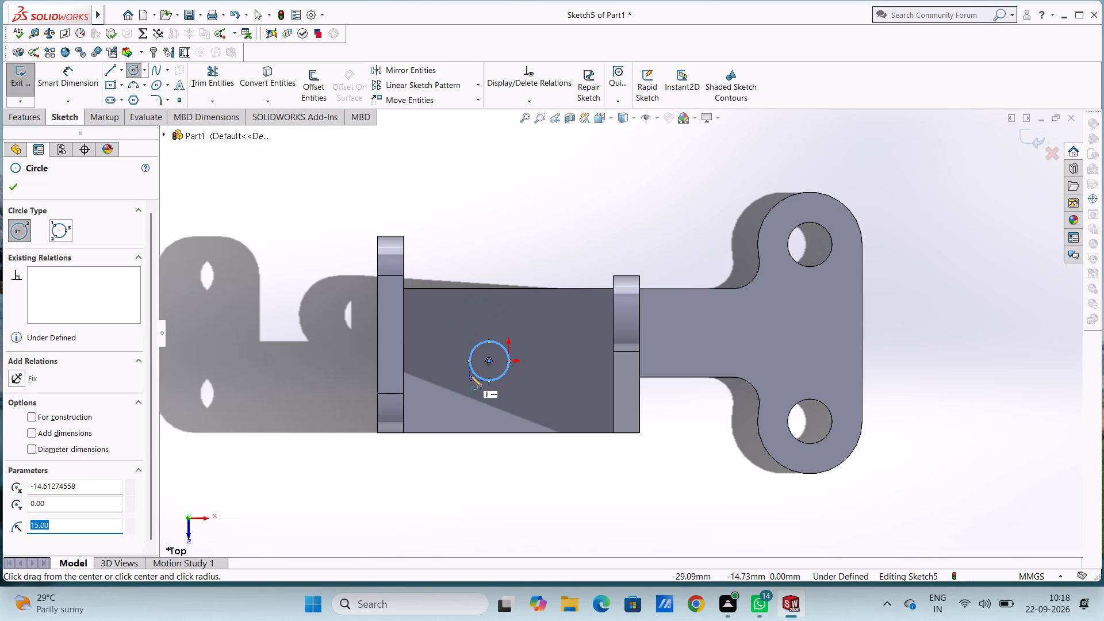
{"action": "left_click", "coordinate": [488, 361]}
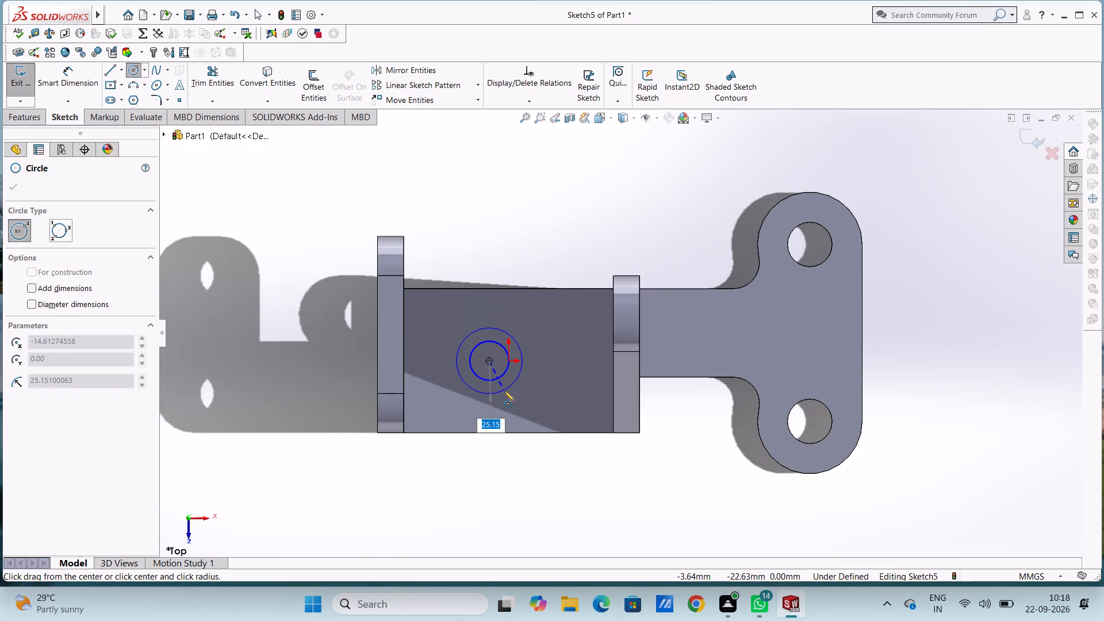
{"action": "type", "text": "25"}
{"action": "key", "text": "Return"}
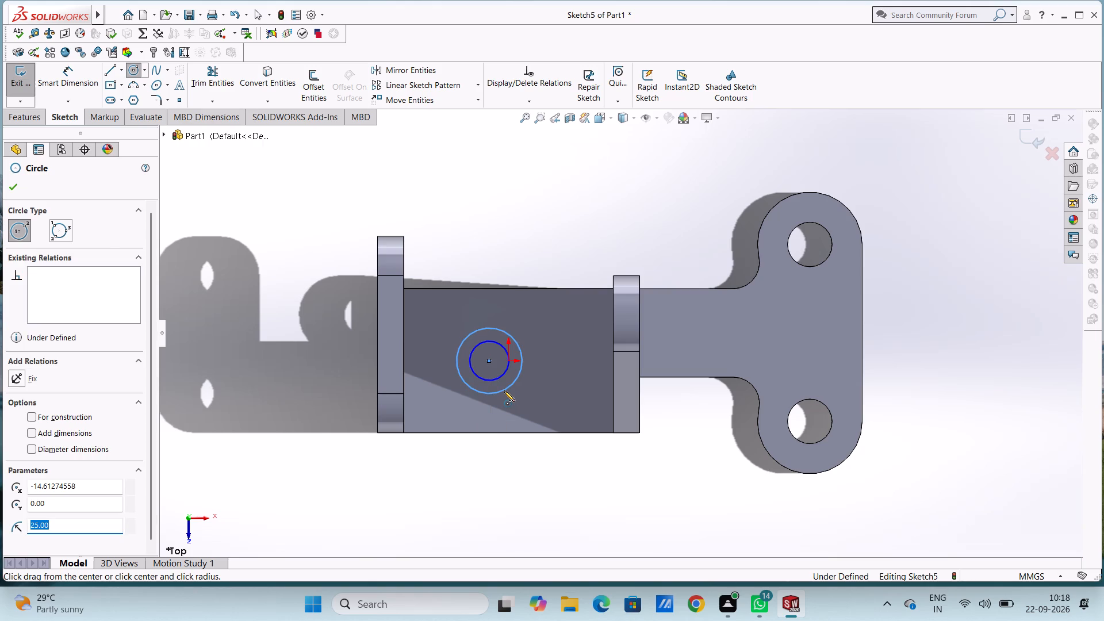
Dimension the outer circle's diameter as 50 mm and the inner circle's diameter as 30 mm.
{"action": "left_click", "coordinate": [74, 82]}
{"action": "left_click", "coordinate": [494, 328]}
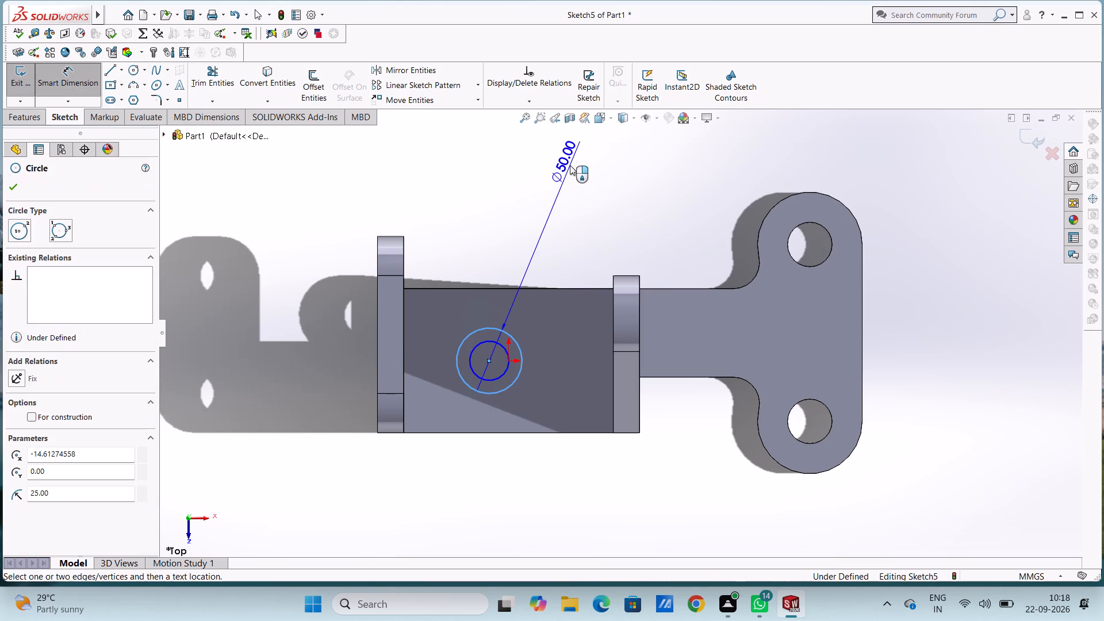
{"action": "left_click", "coordinate": [570, 165]}
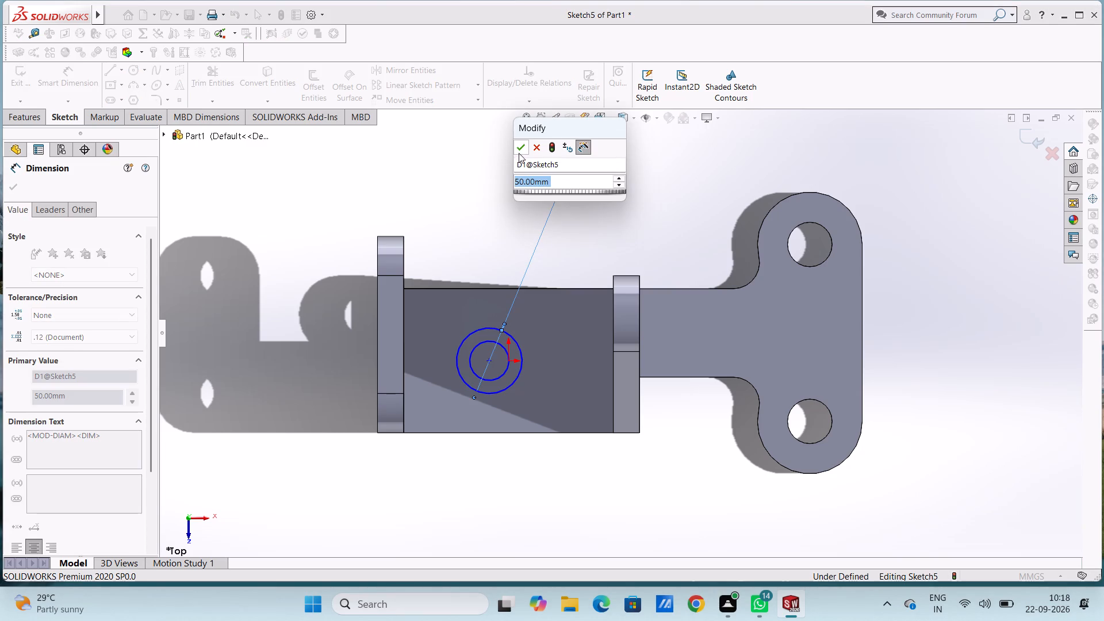
{"action": "left_click", "coordinate": [519, 151]}
{"action": "left_click", "coordinate": [478, 172]}
{"action": "left_click", "coordinate": [476, 344]}
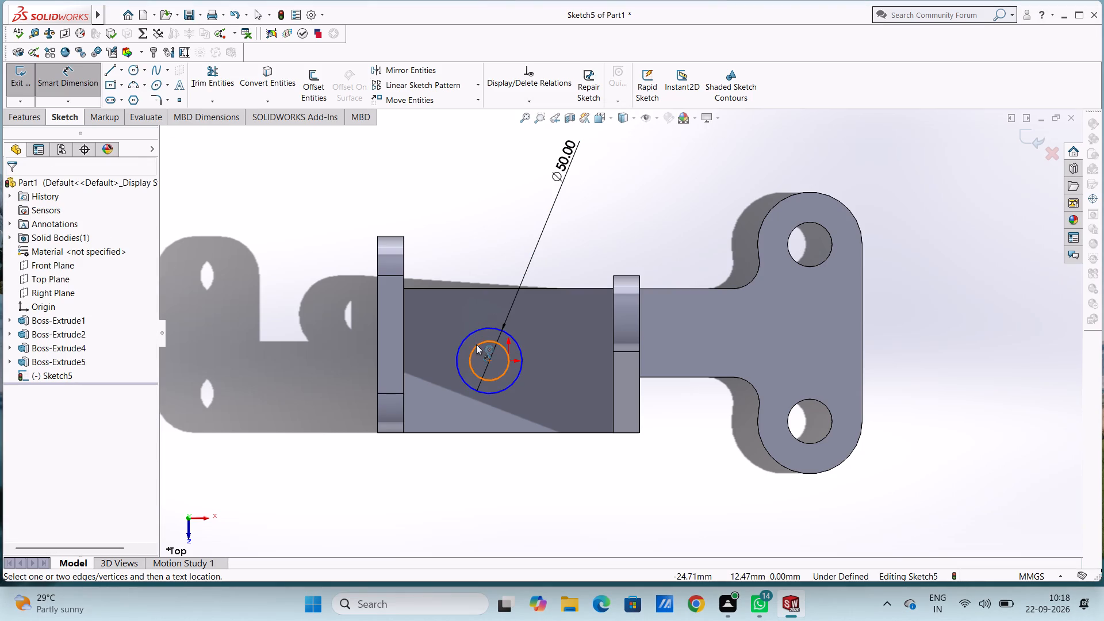
{"action": "left_click", "coordinate": [439, 167]}
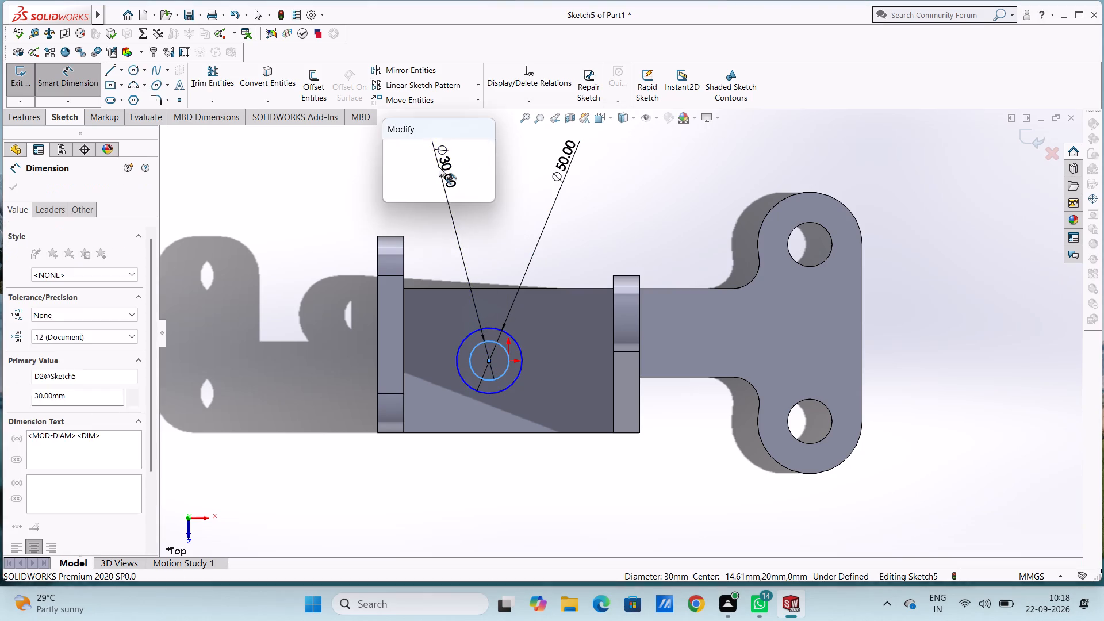
{"action": "left_click", "coordinate": [388, 146]}
{"action": "left_click", "coordinate": [447, 222]}
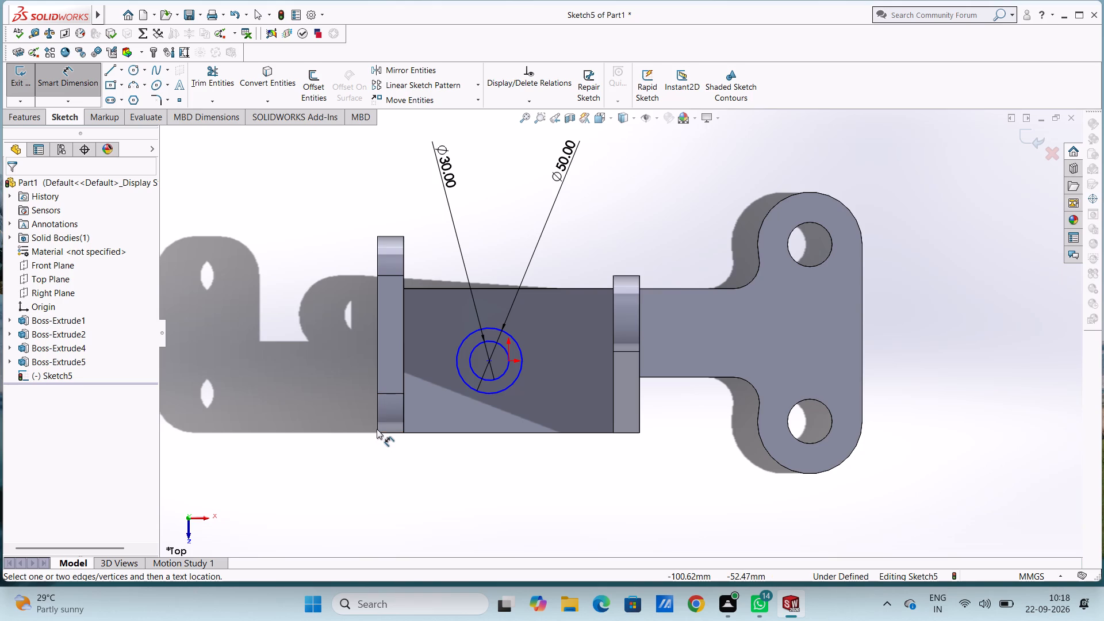
Dimension the circles' centre 110 mm from the base plate's outer end edge at the two-hole upright.
{"action": "scroll", "coordinate": [405, 436], "scroll_direction": "down", "scroll_amount": 4}
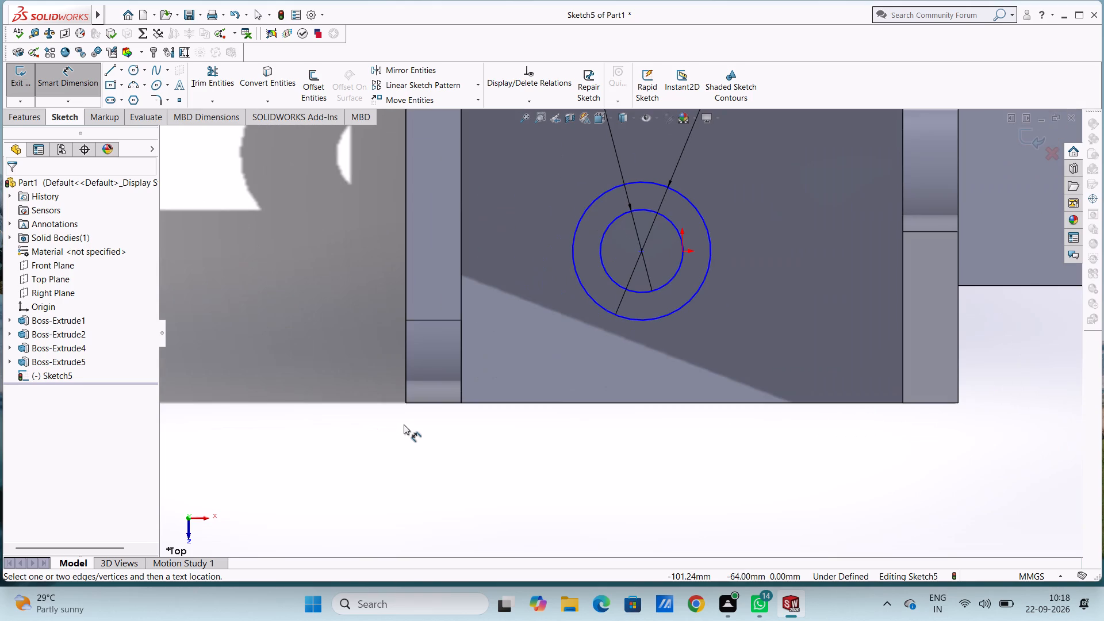
{"action": "left_click", "coordinate": [405, 395]}
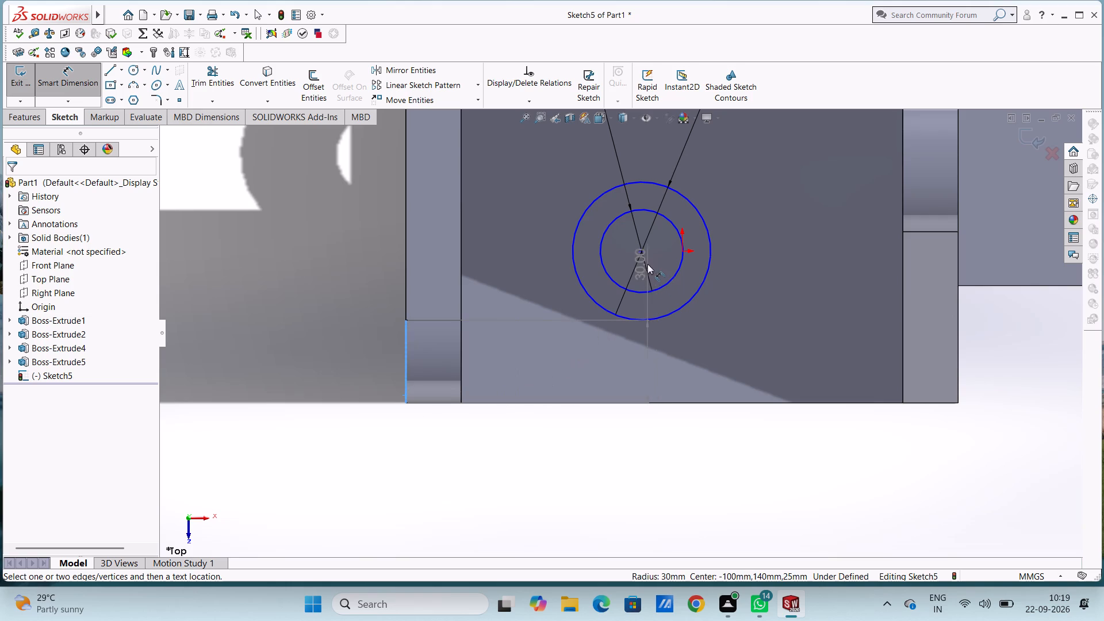
{"action": "left_click", "coordinate": [640, 250]}
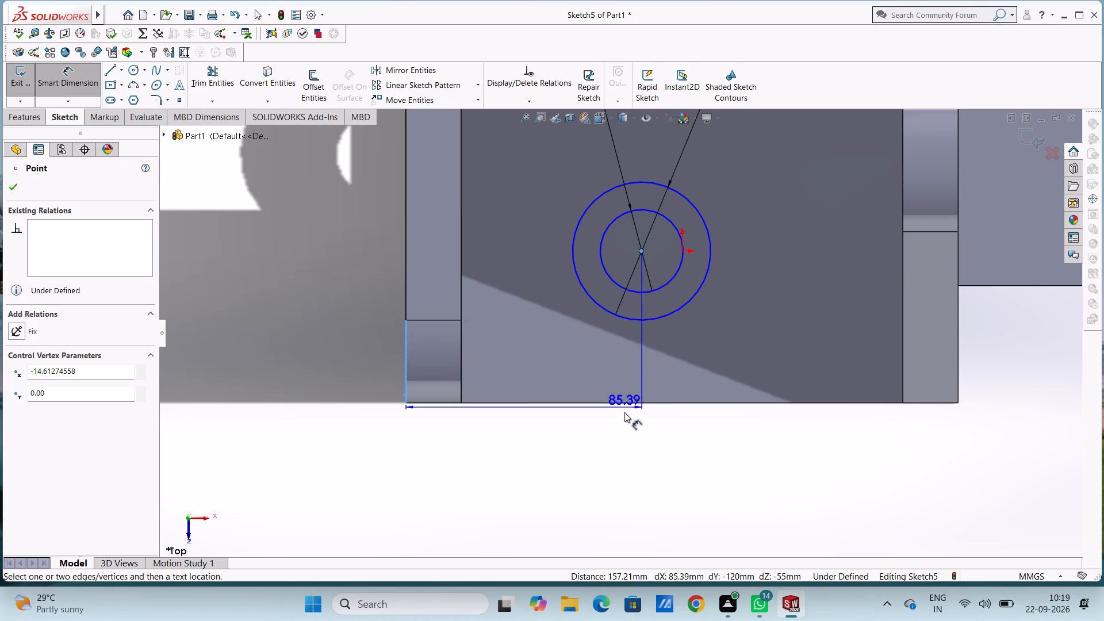
{"action": "left_click", "coordinate": [615, 482]}
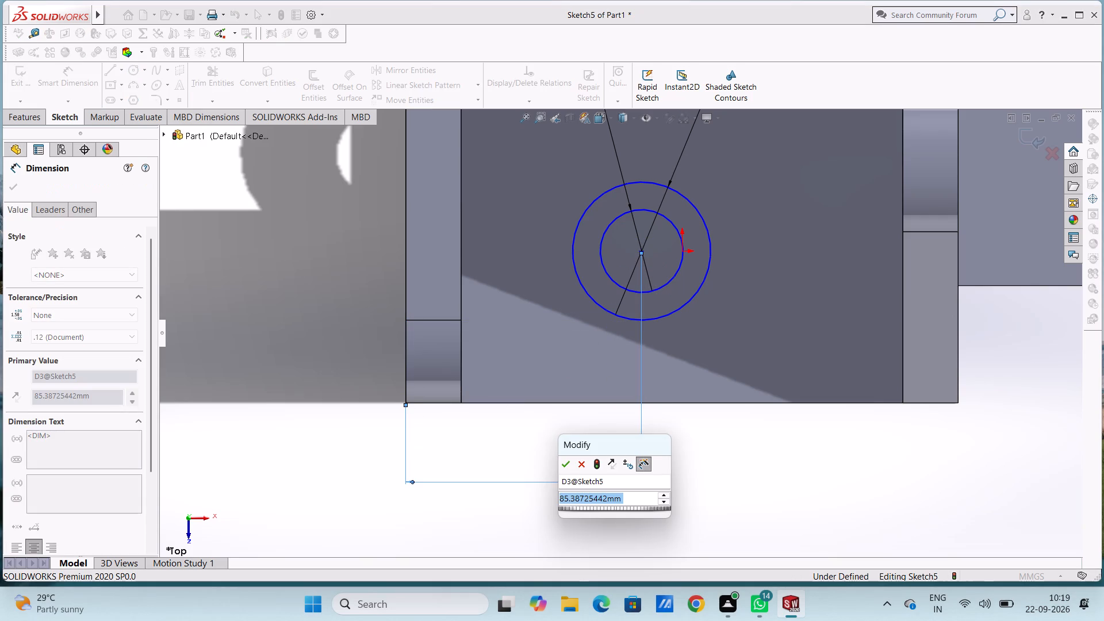
{"action": "type", "text": "110"}
{"action": "key", "text": "Return"}
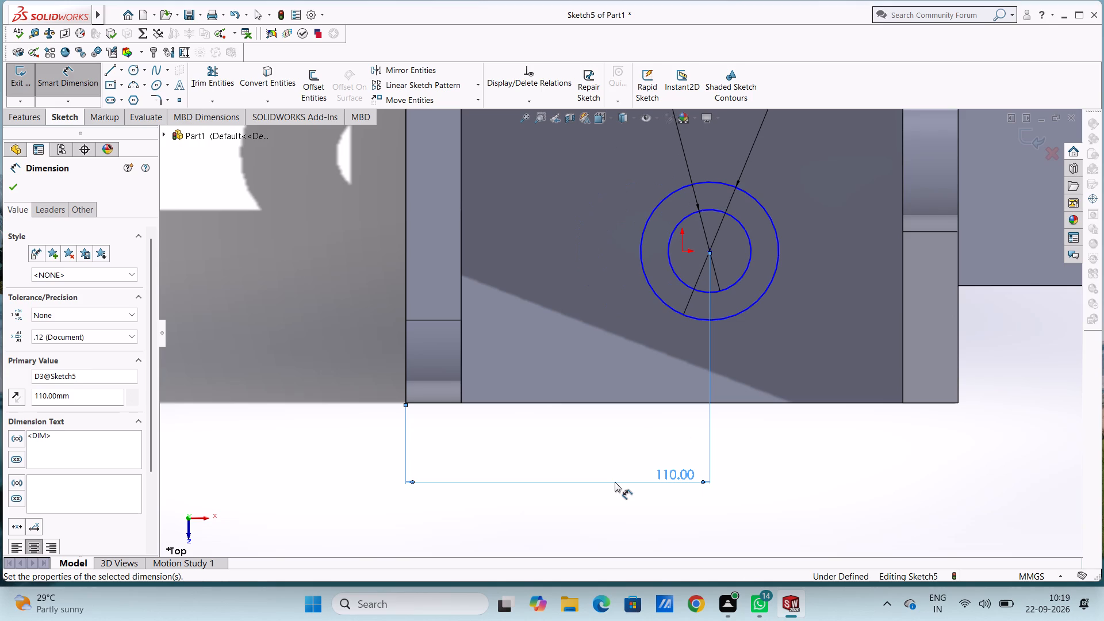
{"action": "left_click", "coordinate": [643, 342]}
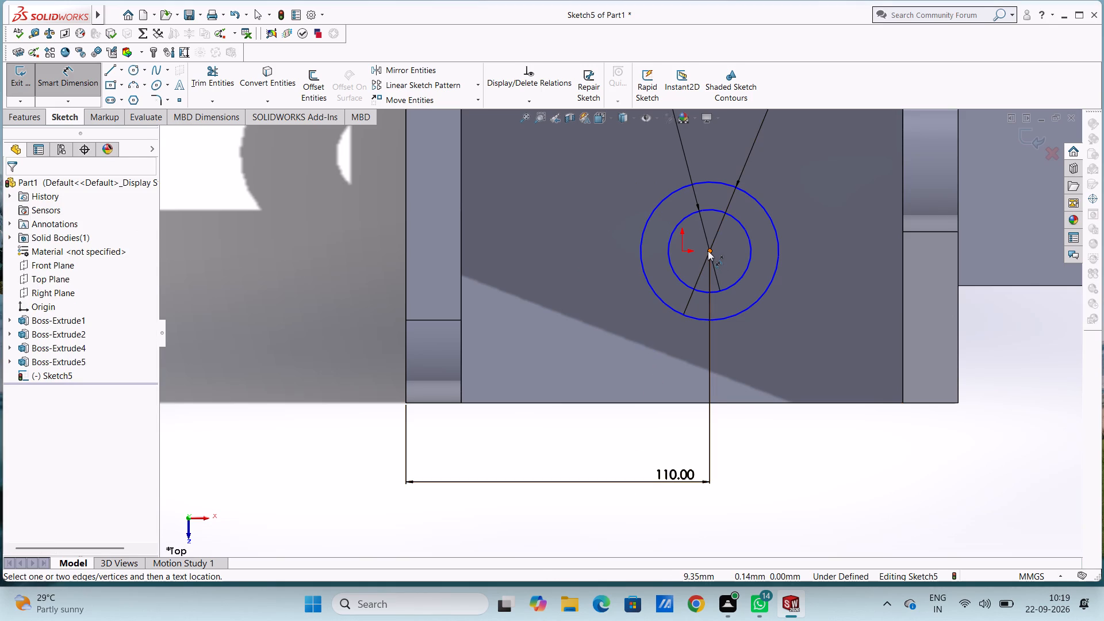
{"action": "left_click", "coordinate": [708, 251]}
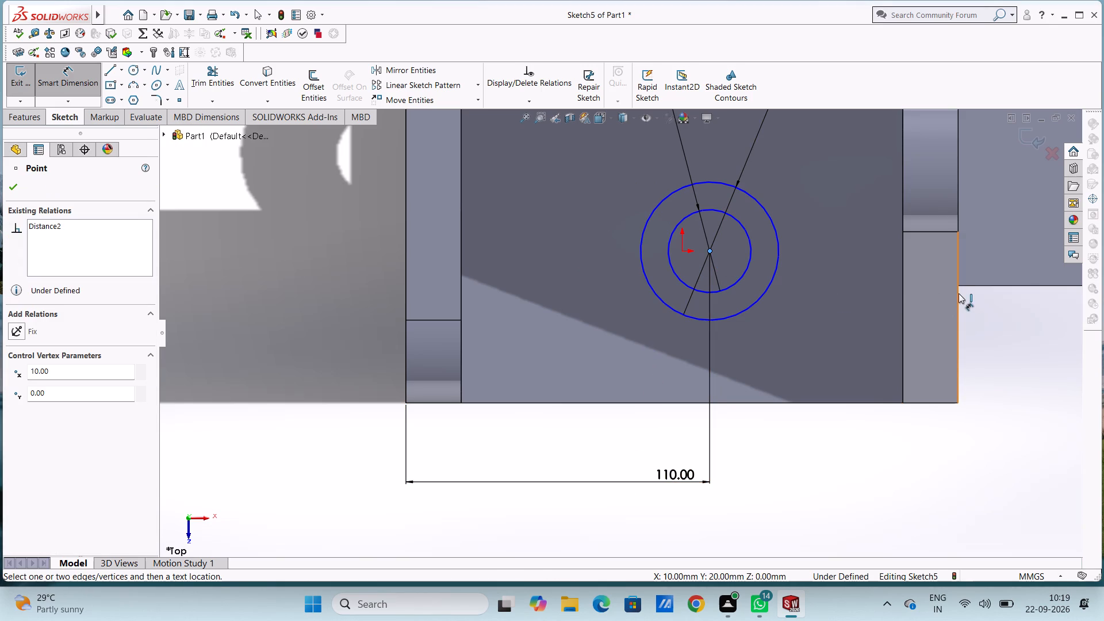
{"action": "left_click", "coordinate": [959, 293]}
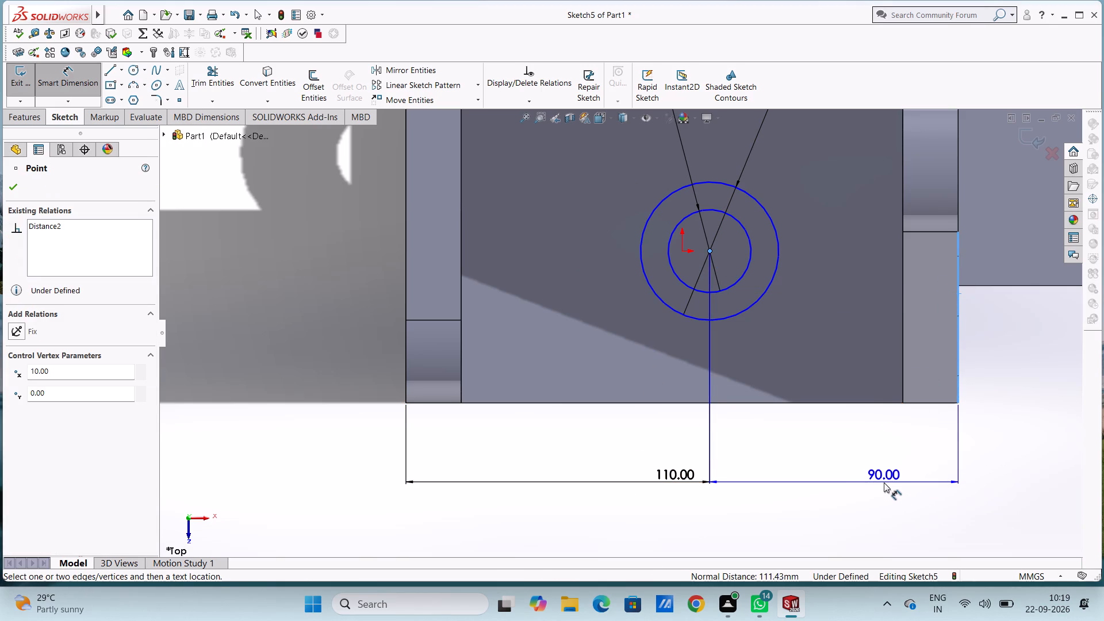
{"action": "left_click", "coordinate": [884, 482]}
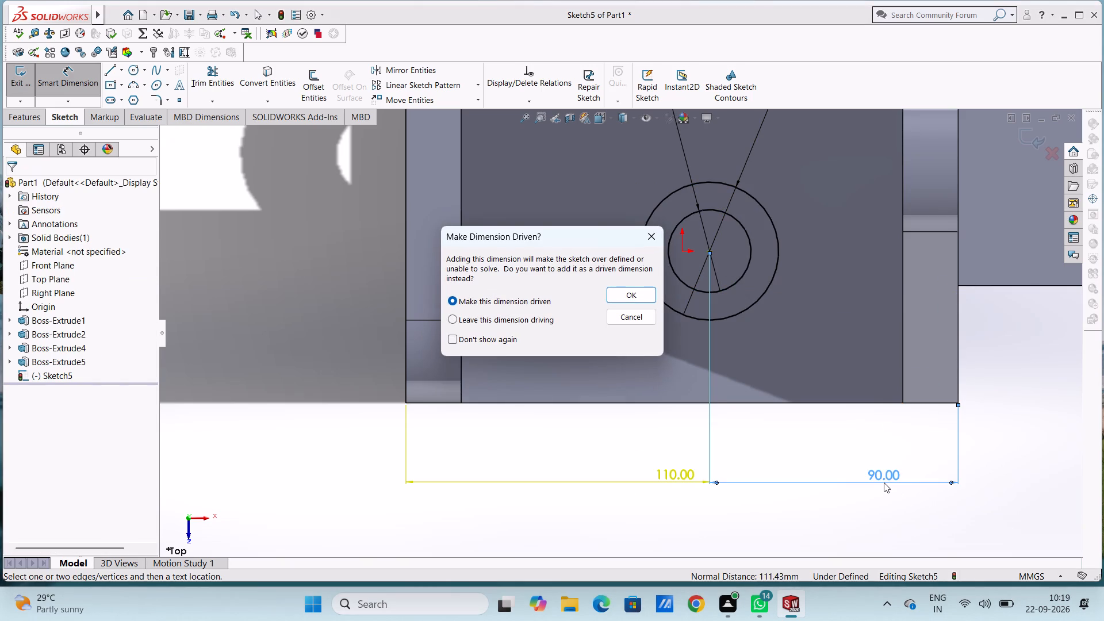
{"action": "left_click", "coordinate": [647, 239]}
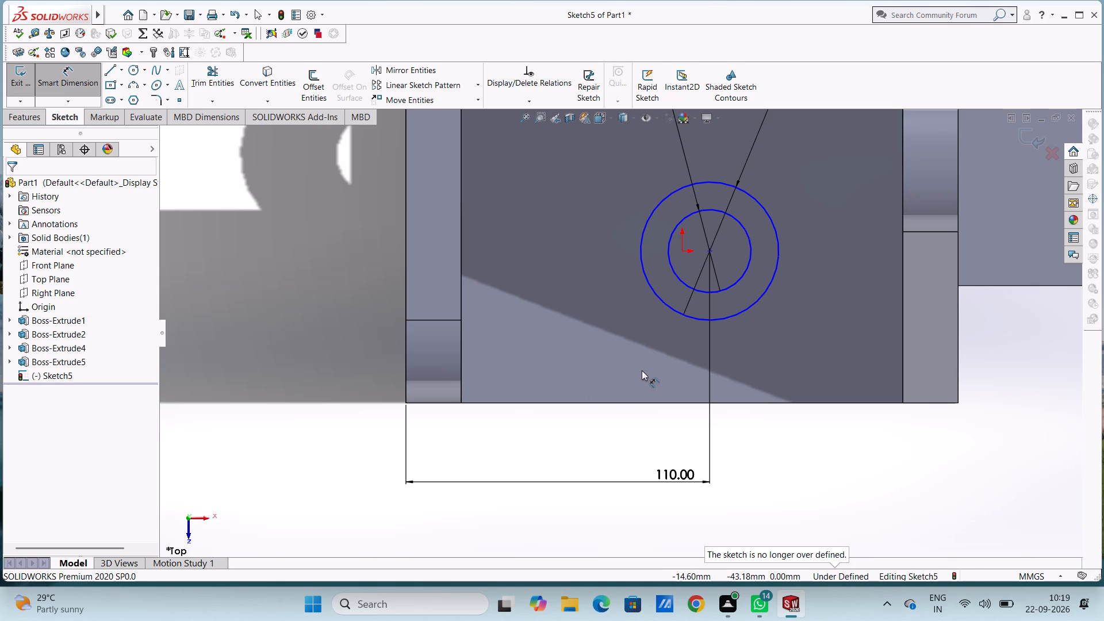
Dimension the circles' centre 55 mm from the base plate's long front edge.
{"action": "left_click", "coordinate": [710, 252]}
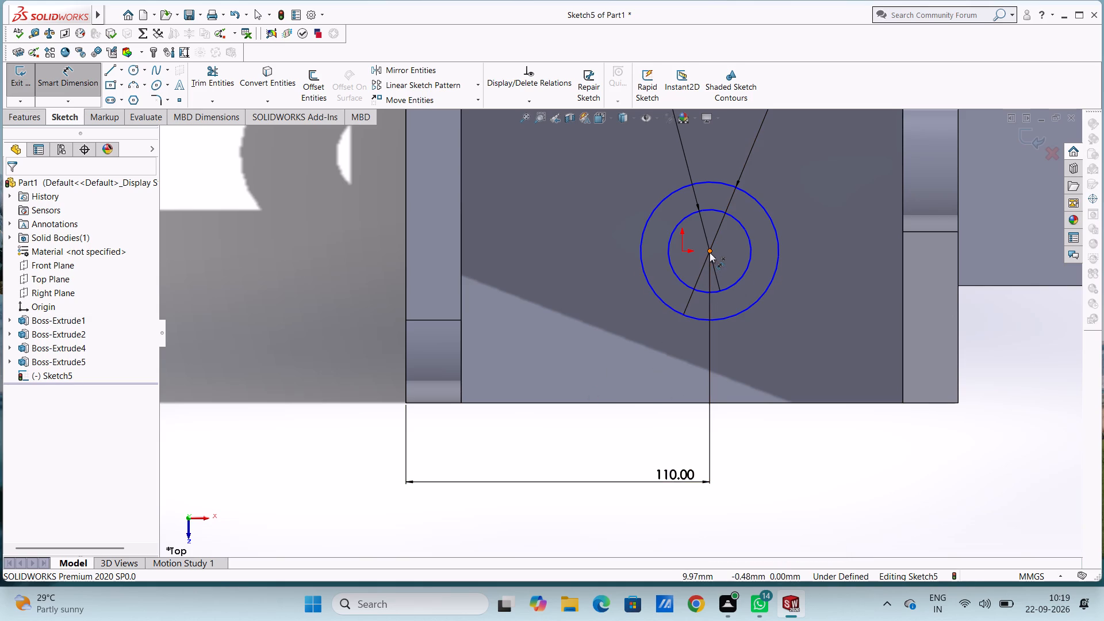
{"action": "left_click", "coordinate": [752, 402]}
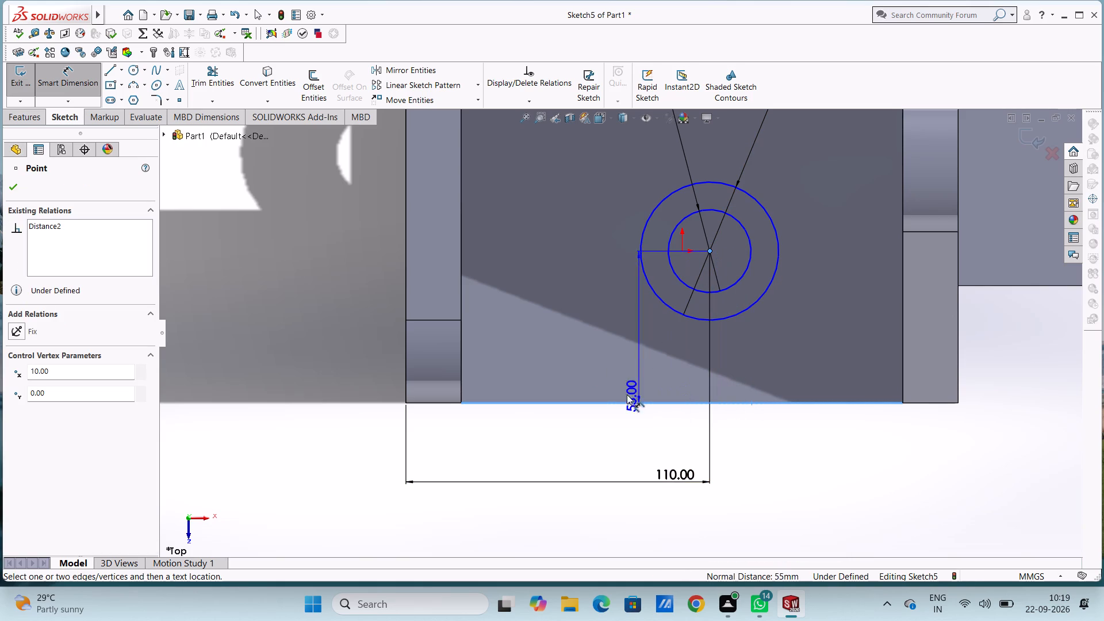
{"action": "left_click", "coordinate": [542, 386]}
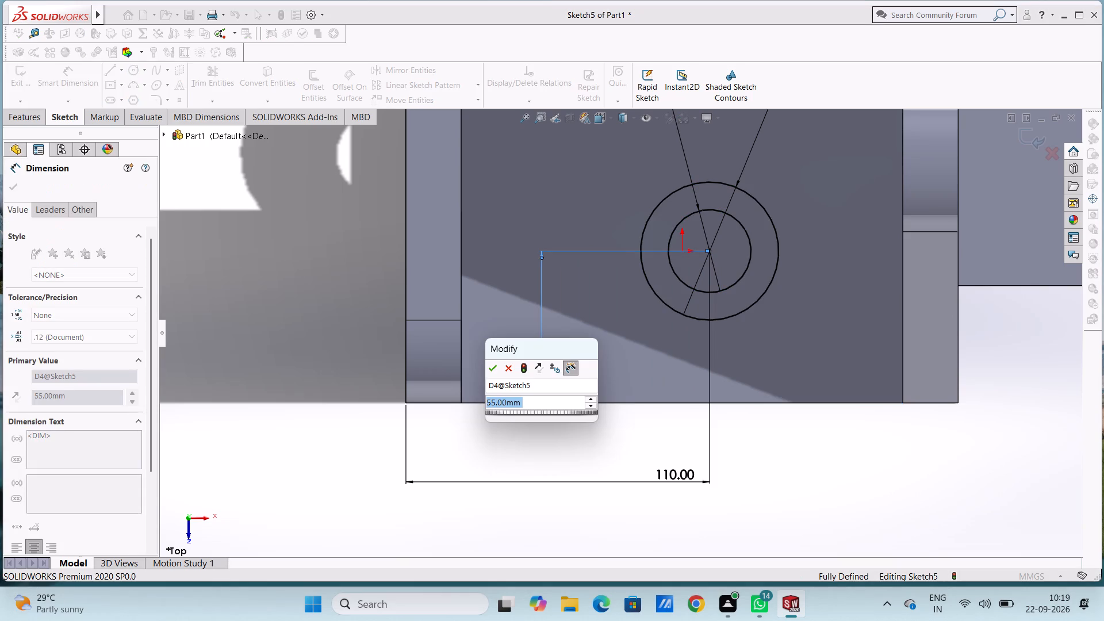
{"action": "left_click", "coordinate": [494, 369]}
{"action": "left_click", "coordinate": [513, 319]}
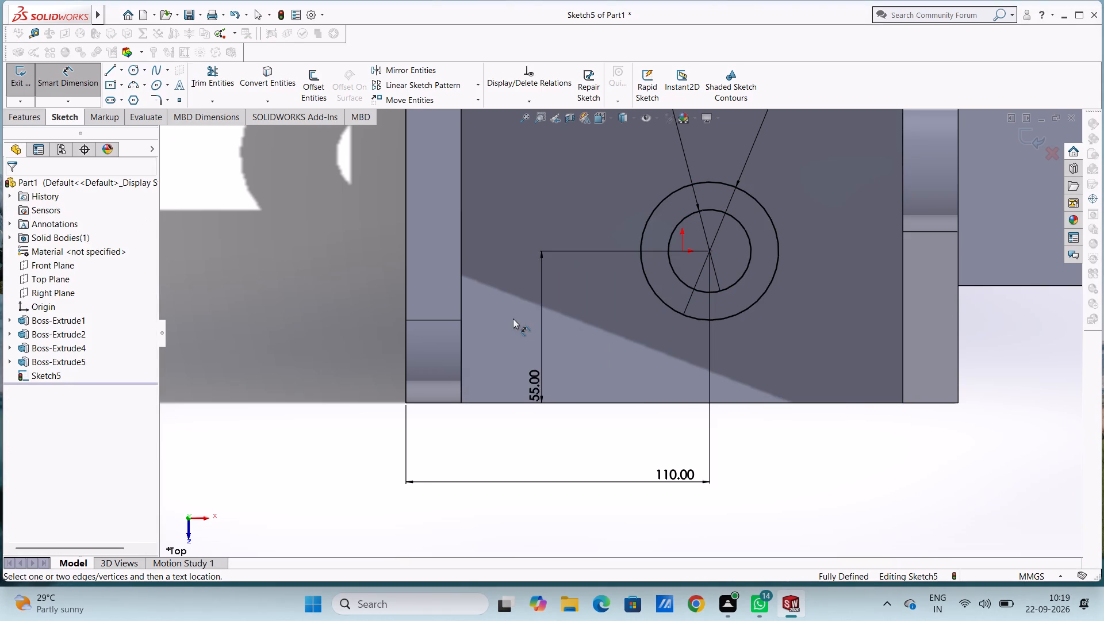
{"action": "scroll", "coordinate": [513, 319], "scroll_direction": "up", "scroll_amount": 2}
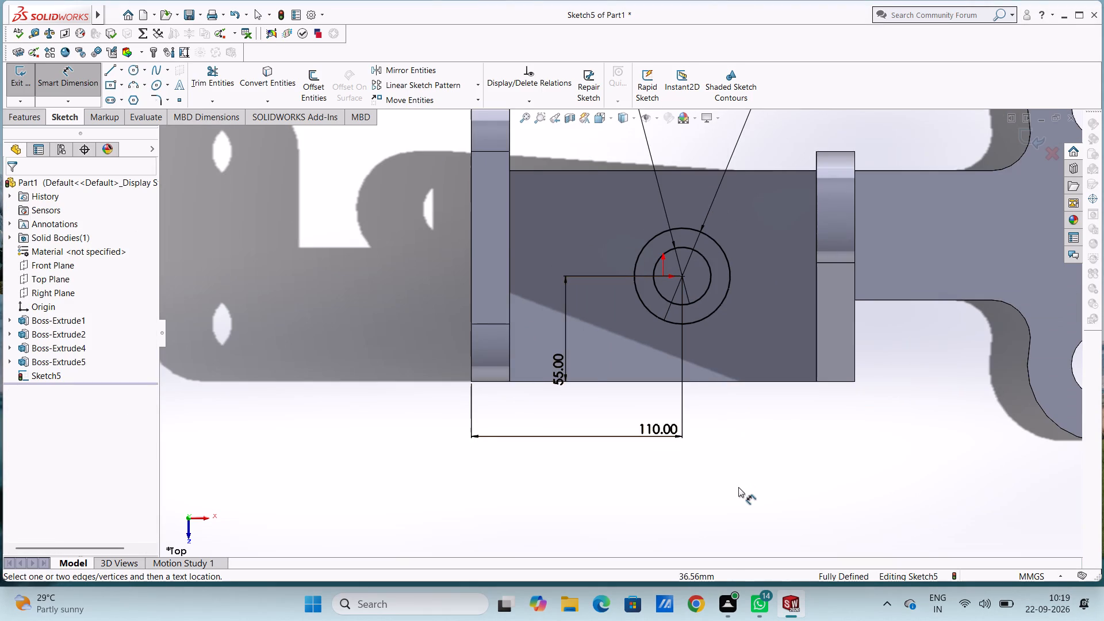
{"action": "key", "text": "Escape"}
{"action": "key", "text": "Escape"}
Extrude the sketched 50/30 mm ring upward from the base plate's top face to a blind depth of 40 mm, merged with the body.
{"action": "scroll", "coordinate": [741, 493], "scroll_direction": "up", "scroll_amount": 1}
{"action": "middle_click_drag", "start_coordinate": [741, 493], "coordinate": [763, 393]}
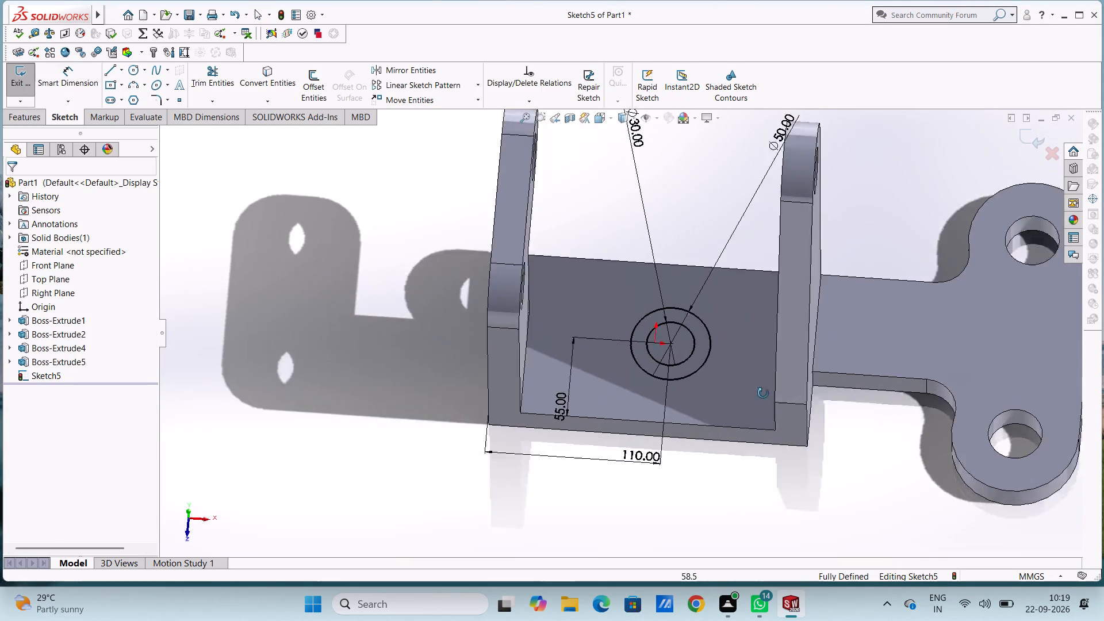
{"action": "middle_click_drag", "start_coordinate": [763, 393], "coordinate": [762, 358]}
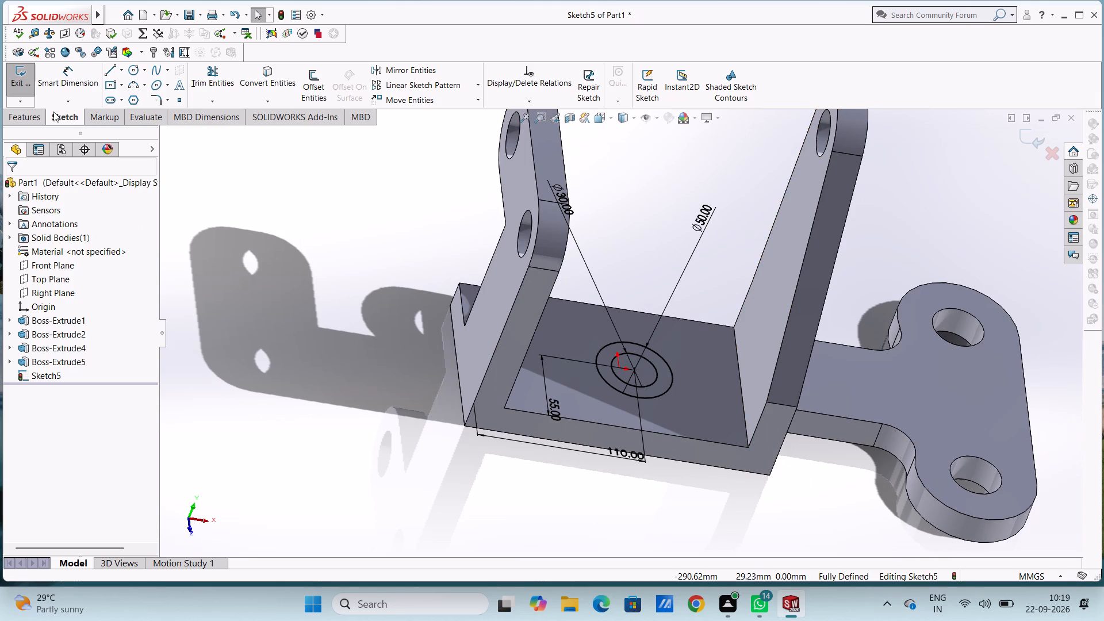
{"action": "left_click", "coordinate": [16, 115]}
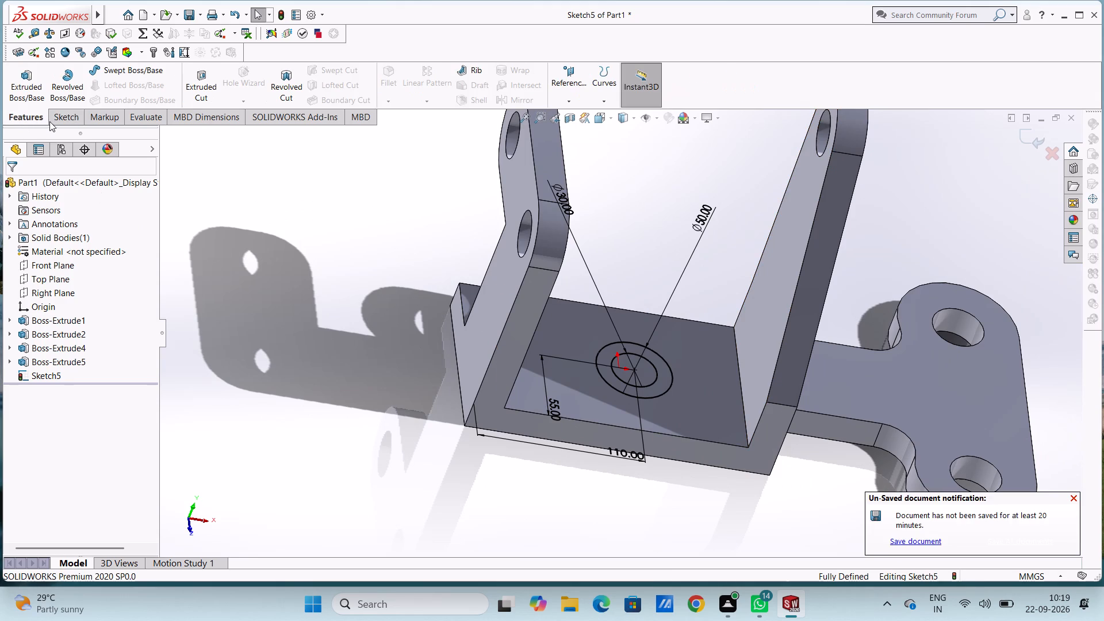
{"action": "left_click", "coordinate": [23, 84]}
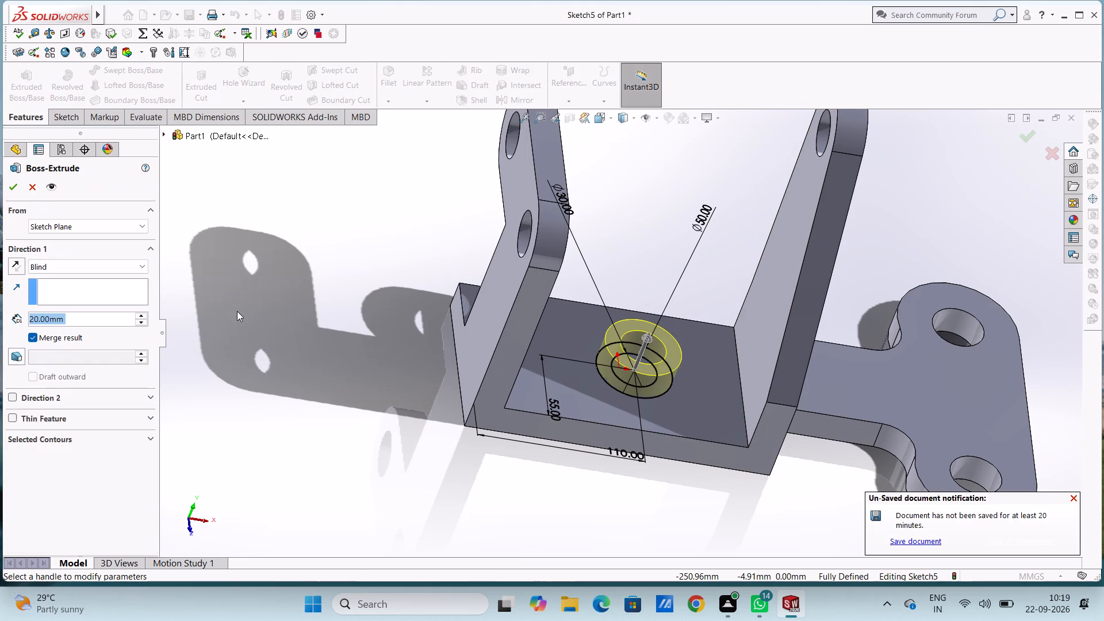
{"action": "type", "text": "40"}
{"action": "key", "text": "Return"}
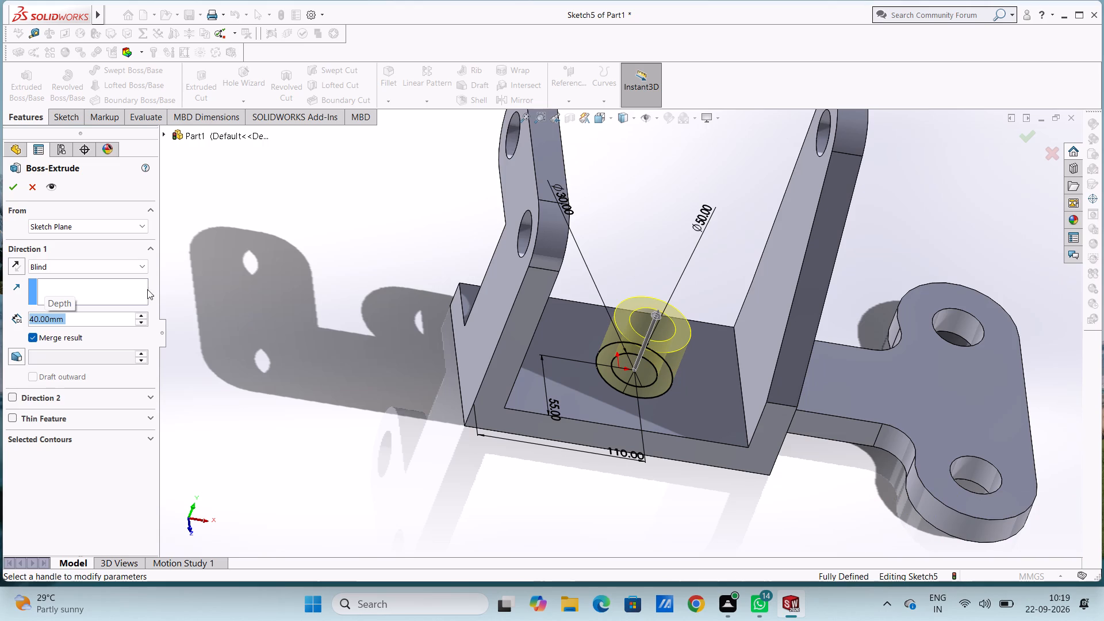
{"action": "left_click", "coordinate": [10, 191]}
{"action": "left_click", "coordinate": [205, 274]}
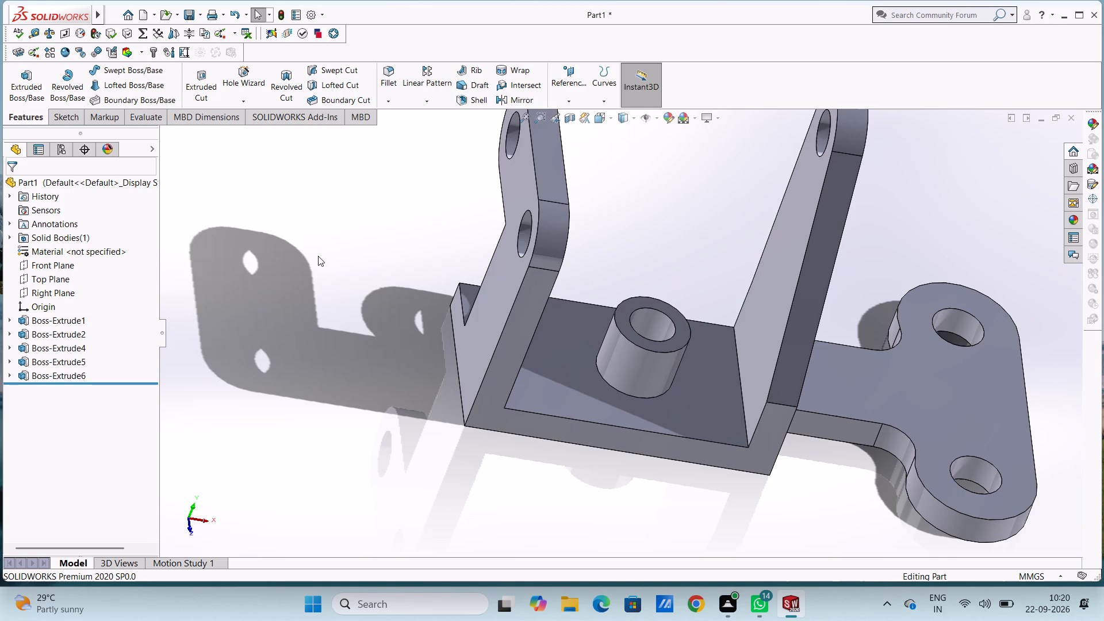
Examine the whole part from several angles, including the ring boss, both uprights and the two-hole bracket.
{"action": "middle_click_drag", "start_coordinate": [315, 258], "coordinate": [288, 256]}
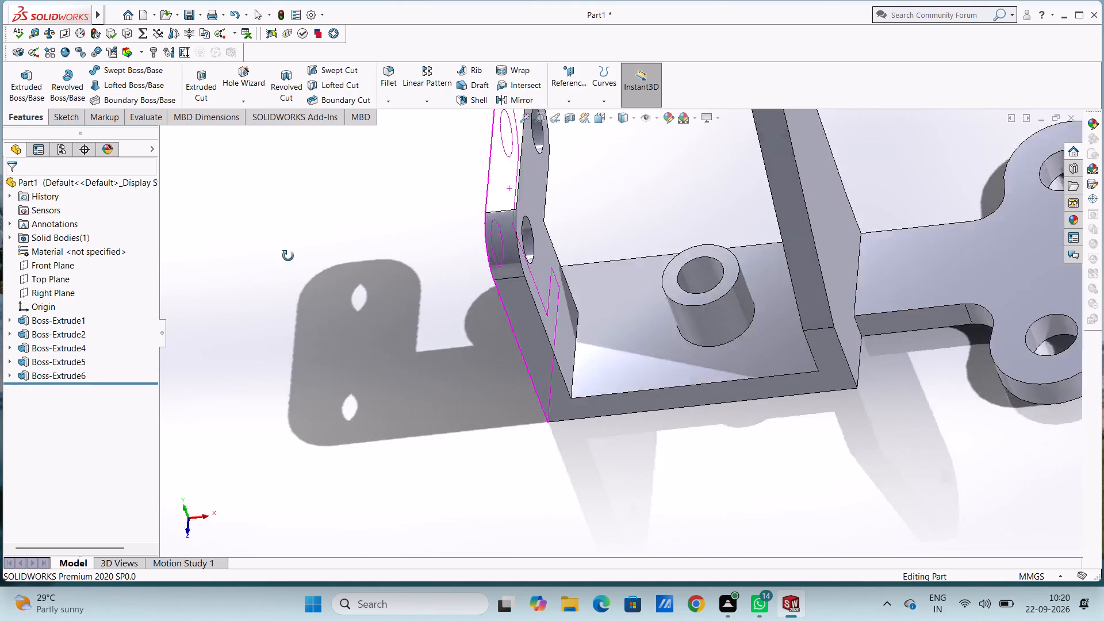
{"action": "middle_click_drag", "start_coordinate": [288, 256], "coordinate": [343, 260]}
{"action": "scroll", "coordinate": [344, 256], "scroll_direction": "up", "scroll_amount": 1}
{"action": "scroll", "coordinate": [402, 377], "scroll_direction": "up", "scroll_amount": 1}
{"action": "middle_click_drag", "start_coordinate": [394, 374], "coordinate": [361, 329]}
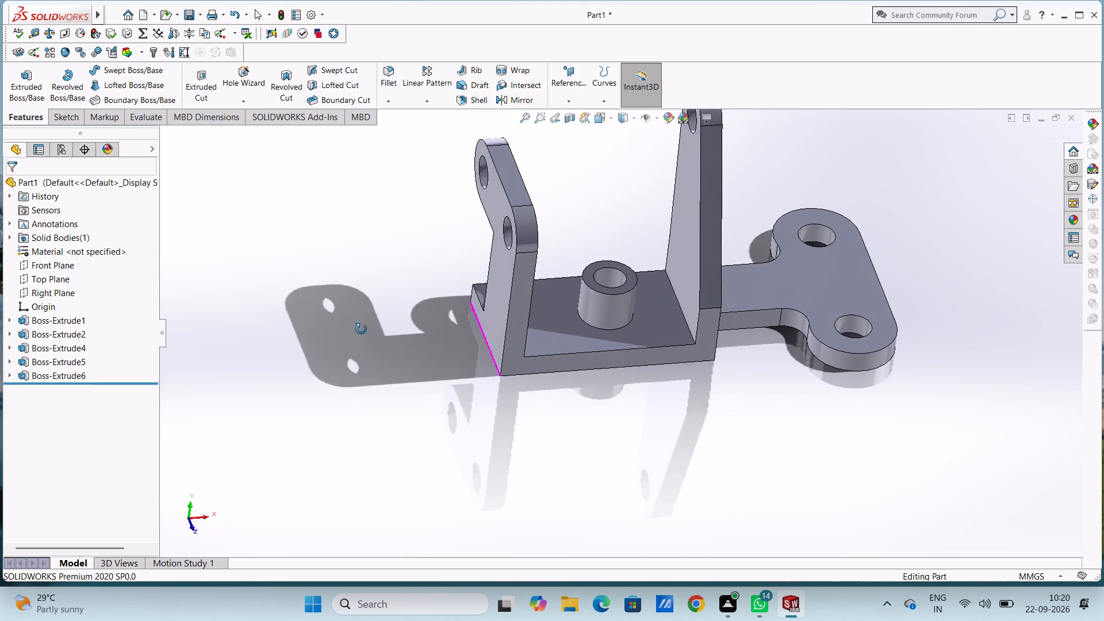
{"action": "middle_click_drag", "start_coordinate": [361, 329], "coordinate": [365, 326]}
{"action": "scroll", "coordinate": [368, 339], "scroll_direction": "up", "scroll_amount": 2}
{"action": "middle_click_drag", "start_coordinate": [489, 396], "coordinate": [455, 393]}
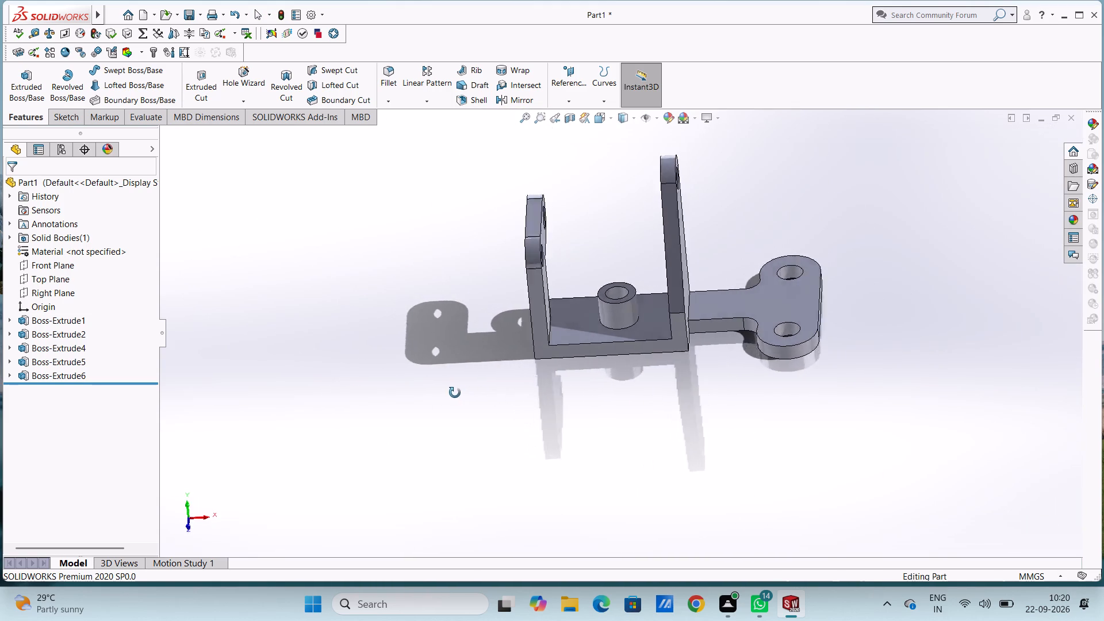
{"action": "middle_click_drag", "start_coordinate": [455, 393], "coordinate": [421, 400]}
{"action": "middle_click_drag", "start_coordinate": [431, 398], "coordinate": [497, 413]}
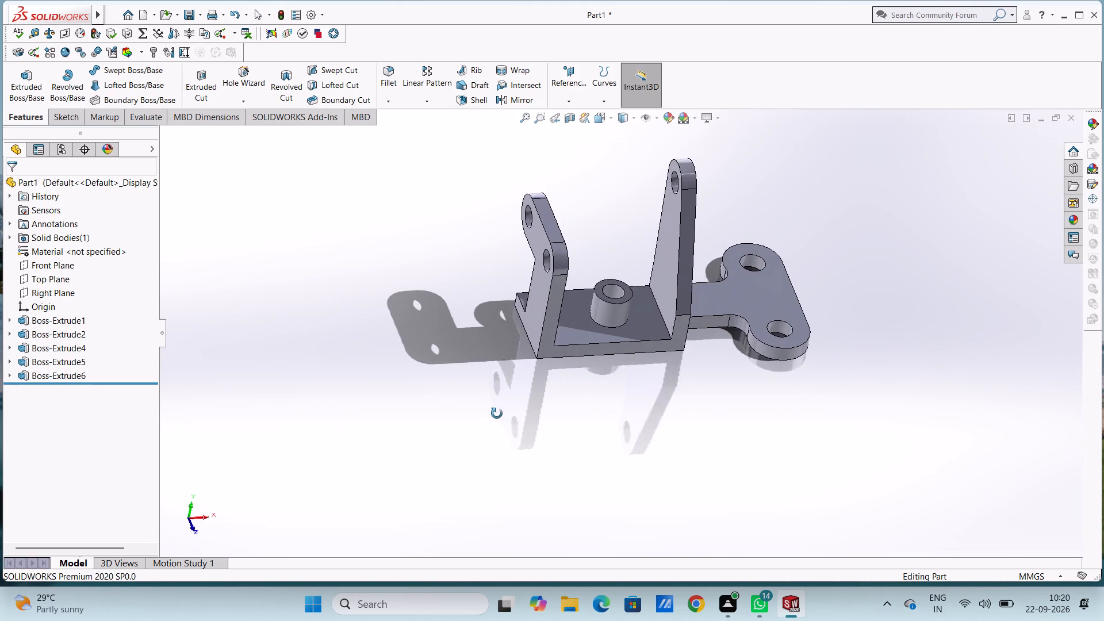
{"action": "middle_click_drag", "start_coordinate": [497, 413], "coordinate": [497, 414]}
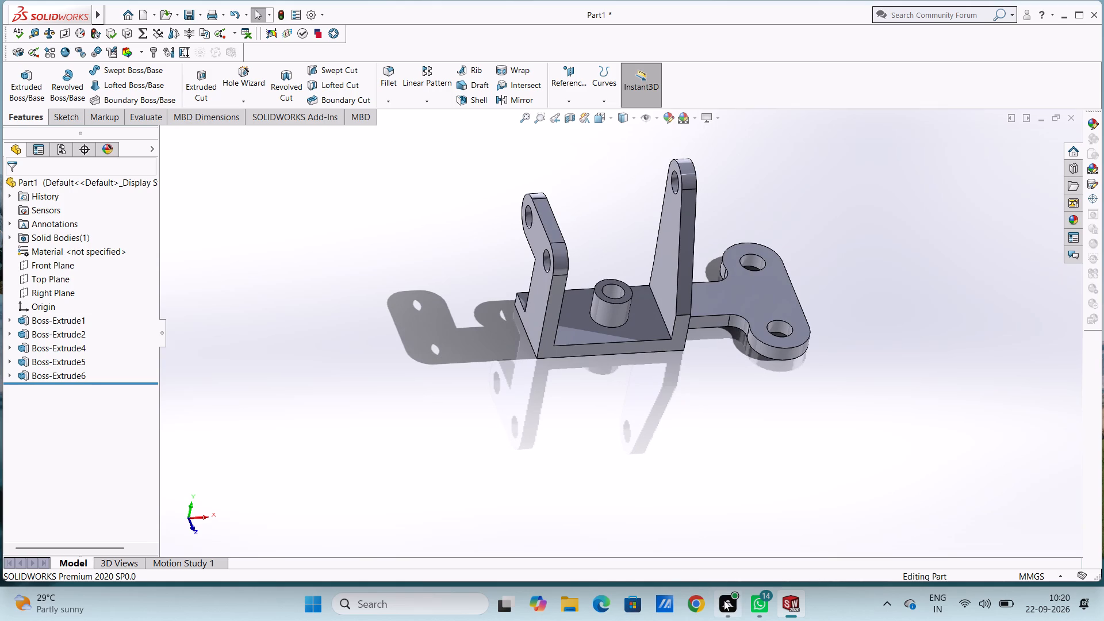
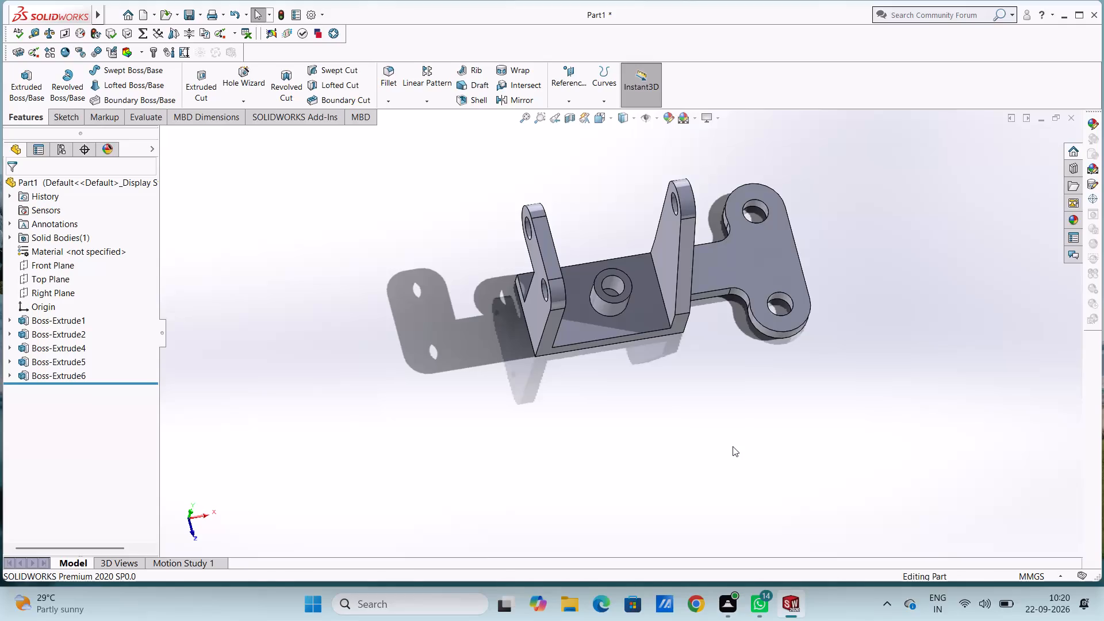
Sketch a circle of about 30 mm diameter on the base plate's top face, concentric with and matching the ring boss's bore.
{"action": "key", "text": "ctrl+5"}
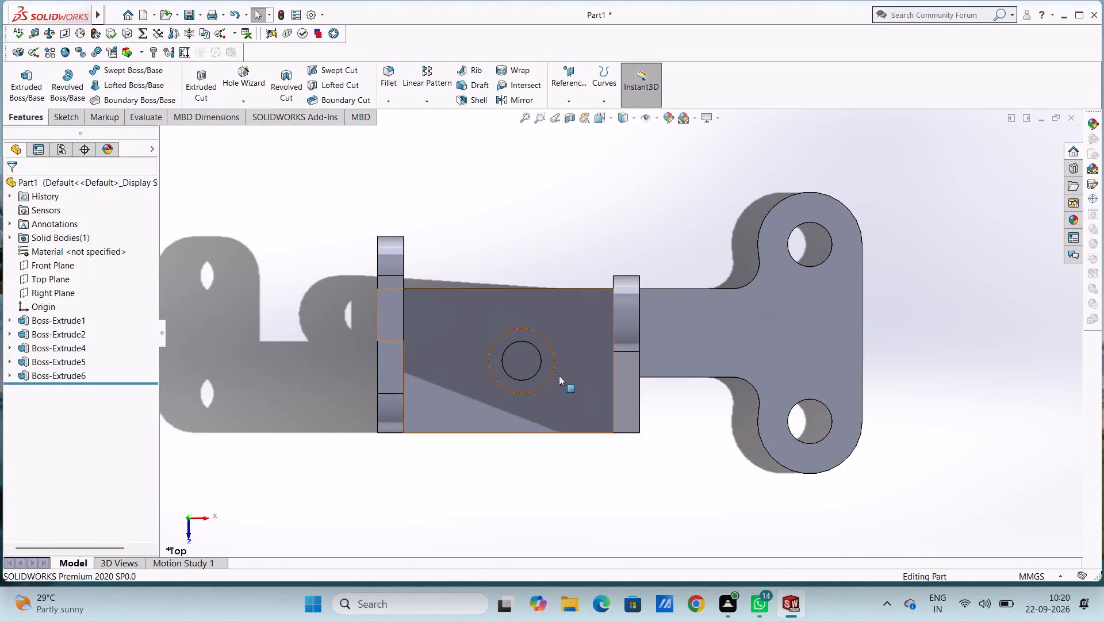
{"action": "left_click", "coordinate": [519, 362]}
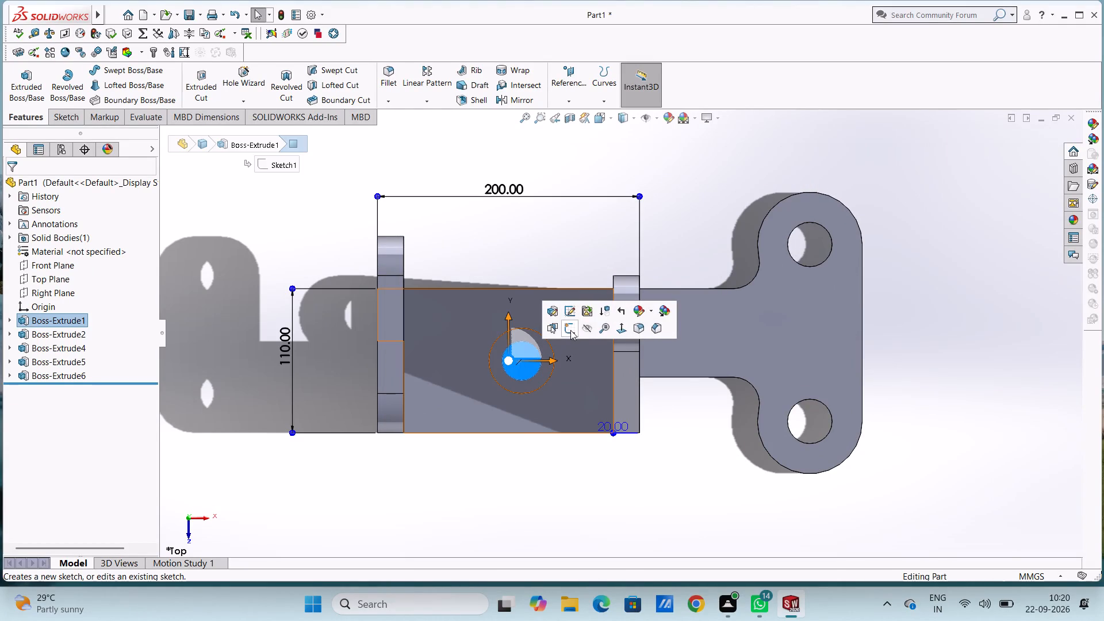
{"action": "left_click", "coordinate": [570, 329]}
{"action": "left_click", "coordinate": [535, 245]}
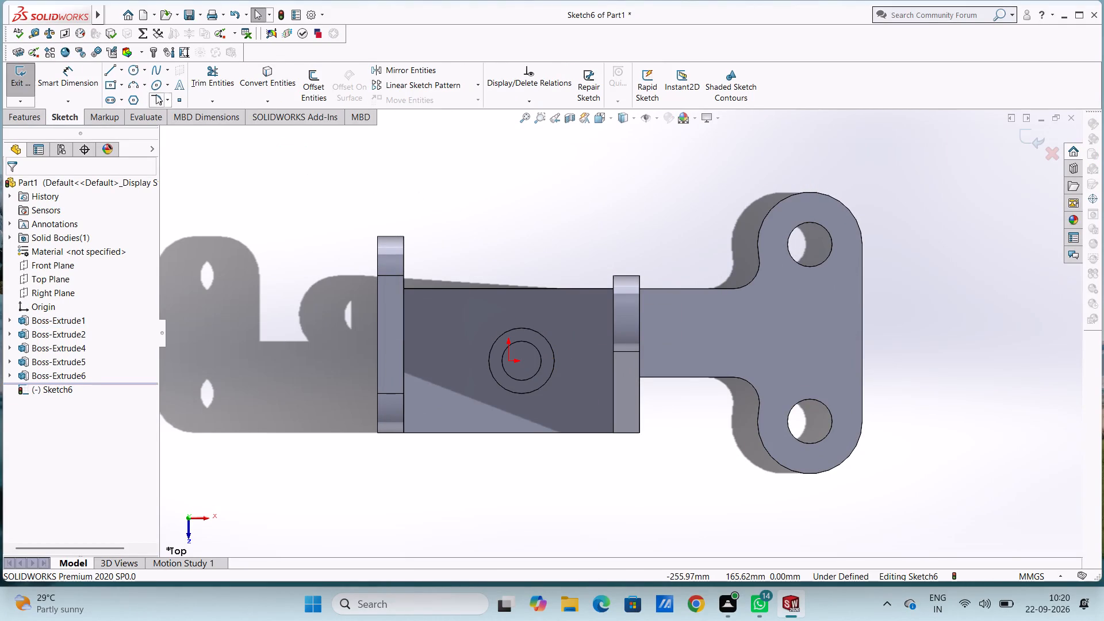
{"action": "left_click", "coordinate": [132, 66]}
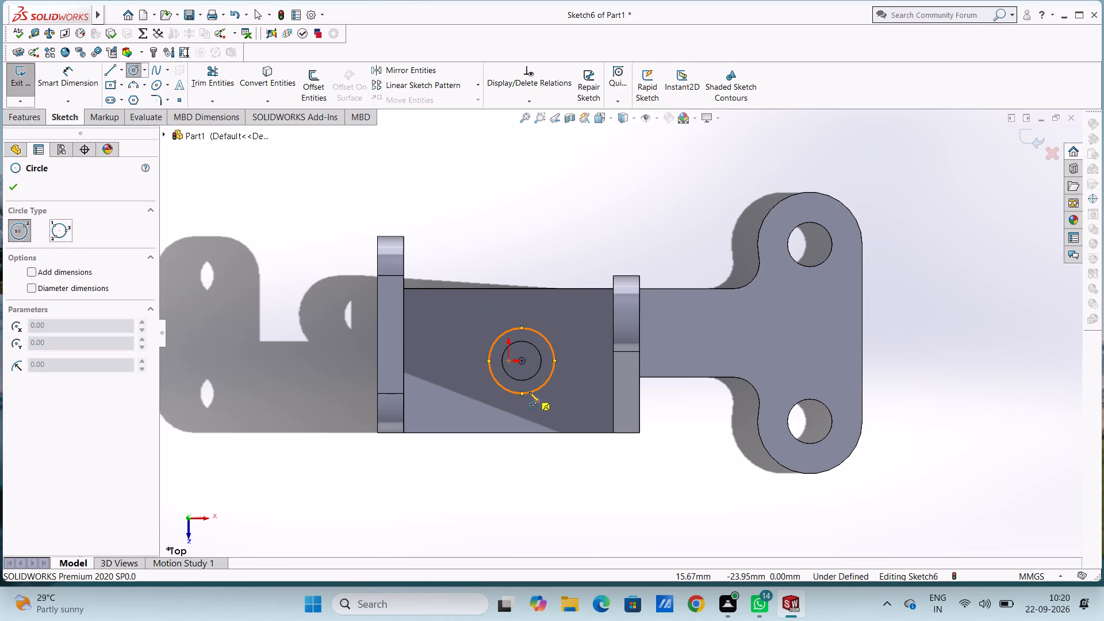
{"action": "left_click", "coordinate": [522, 359]}
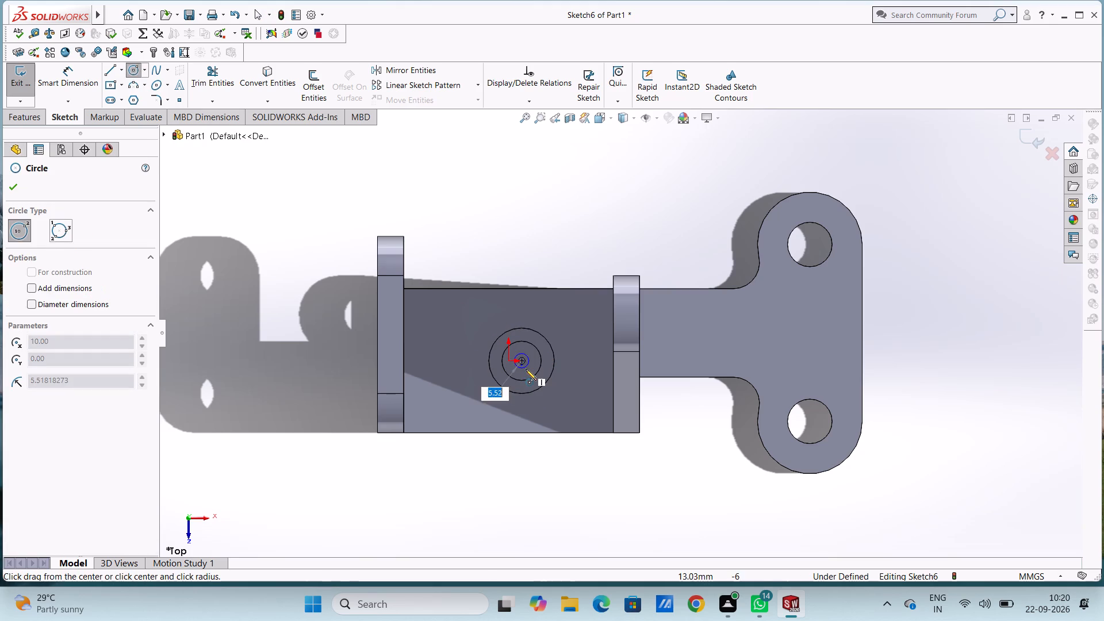
{"action": "left_click", "coordinate": [529, 379]}
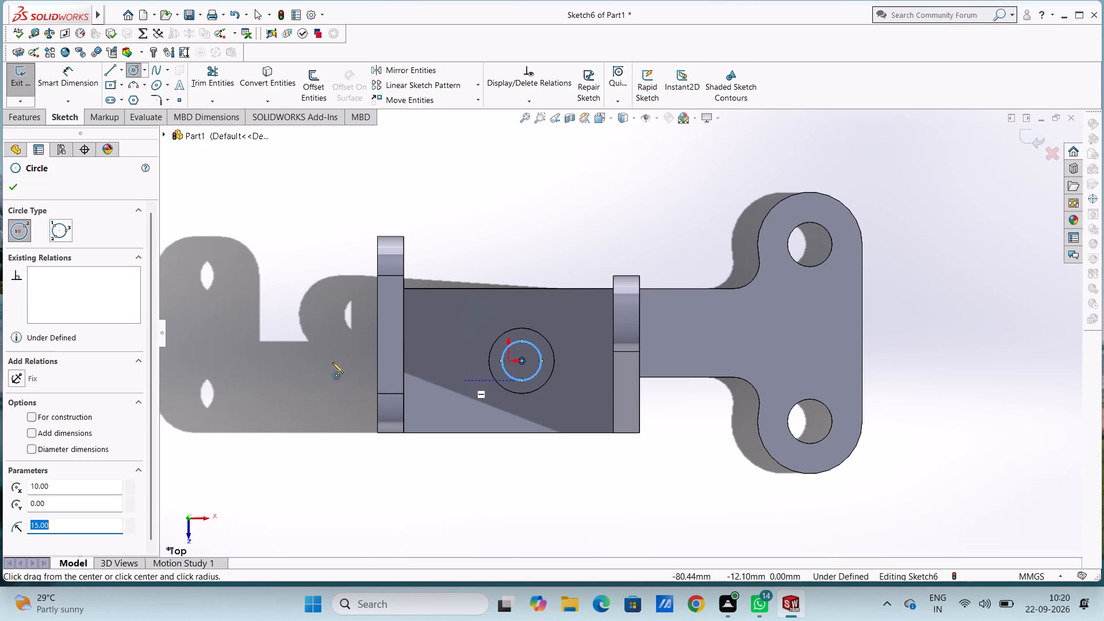
{"action": "left_click", "coordinate": [12, 186]}
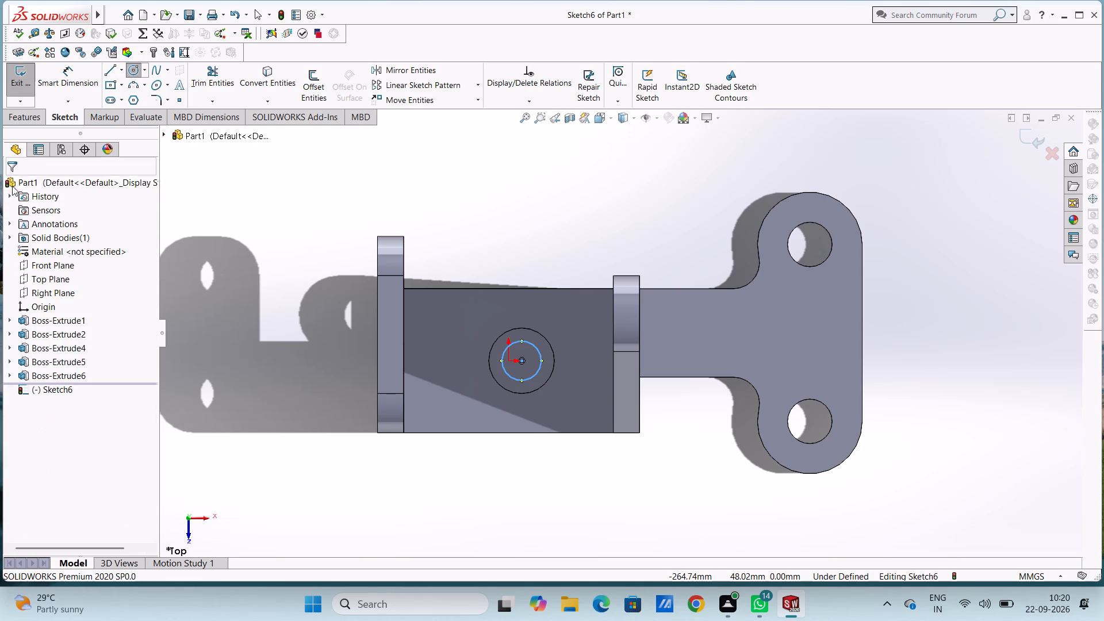
Dimension the sketched circle's diameter at 30 mm.
{"action": "left_click", "coordinate": [87, 82]}
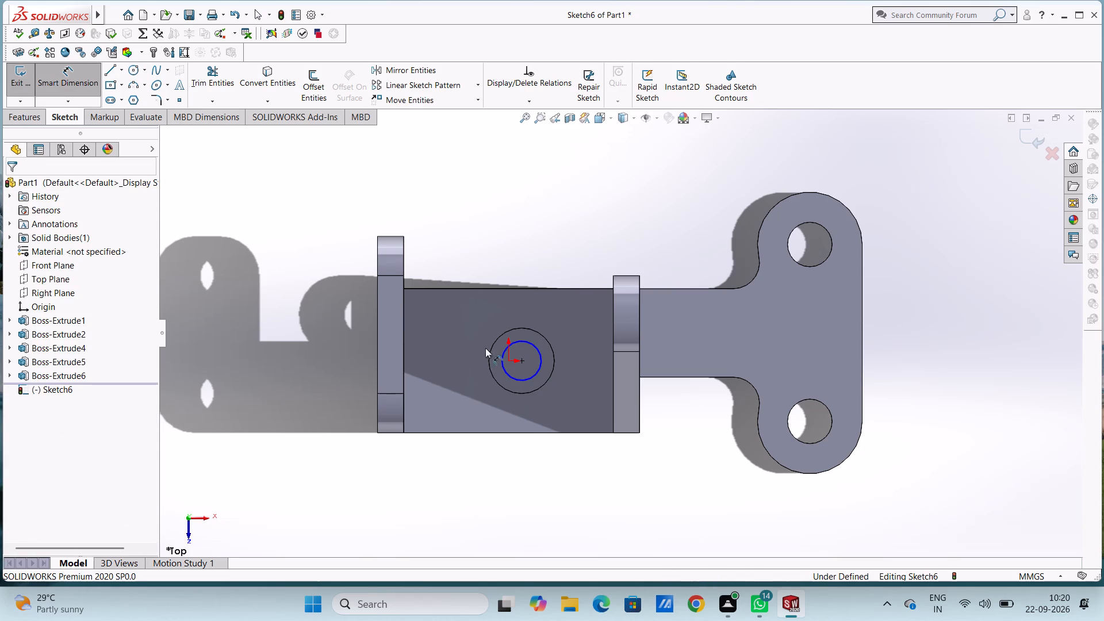
{"action": "left_click", "coordinate": [525, 343]}
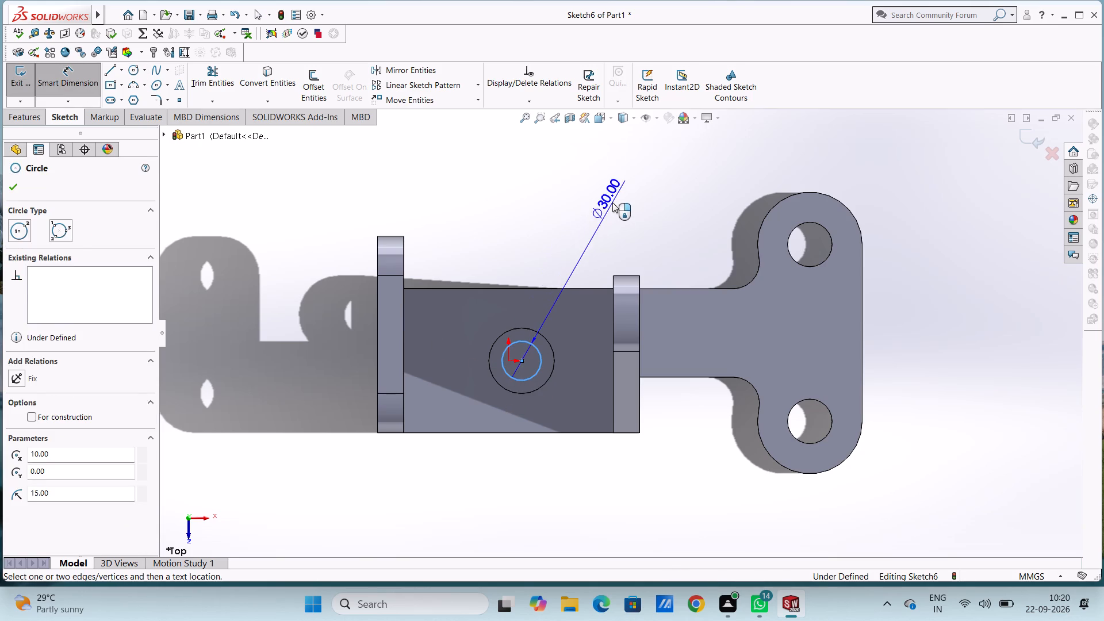
{"action": "left_click", "coordinate": [612, 202]}
{"action": "left_click", "coordinate": [562, 186]}
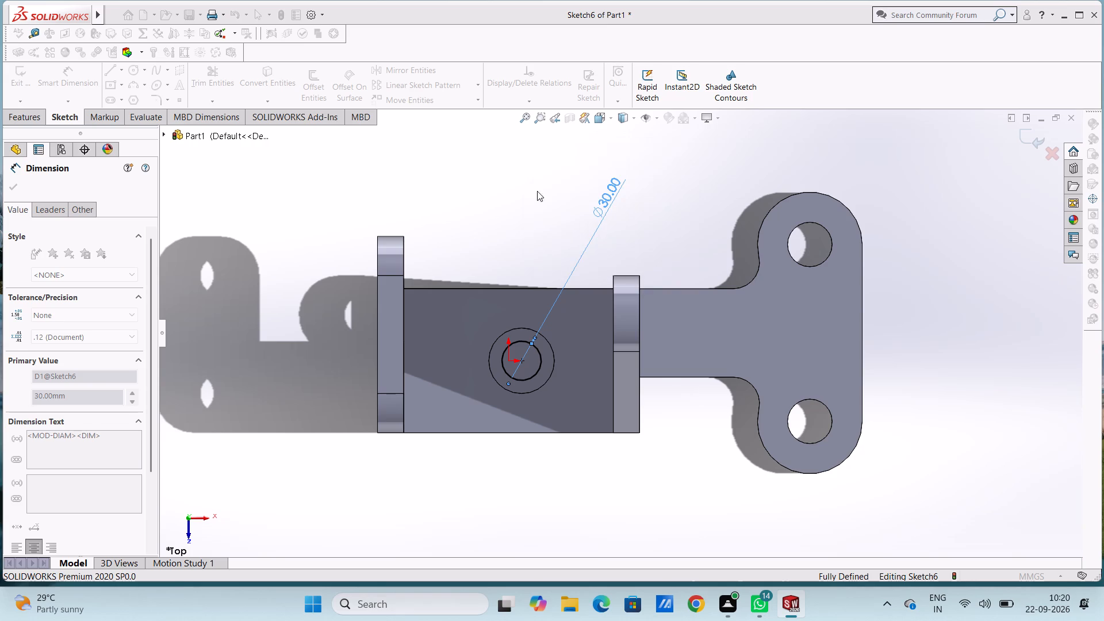
{"action": "left_click", "coordinate": [518, 193]}
{"action": "left_click", "coordinate": [78, 80]}
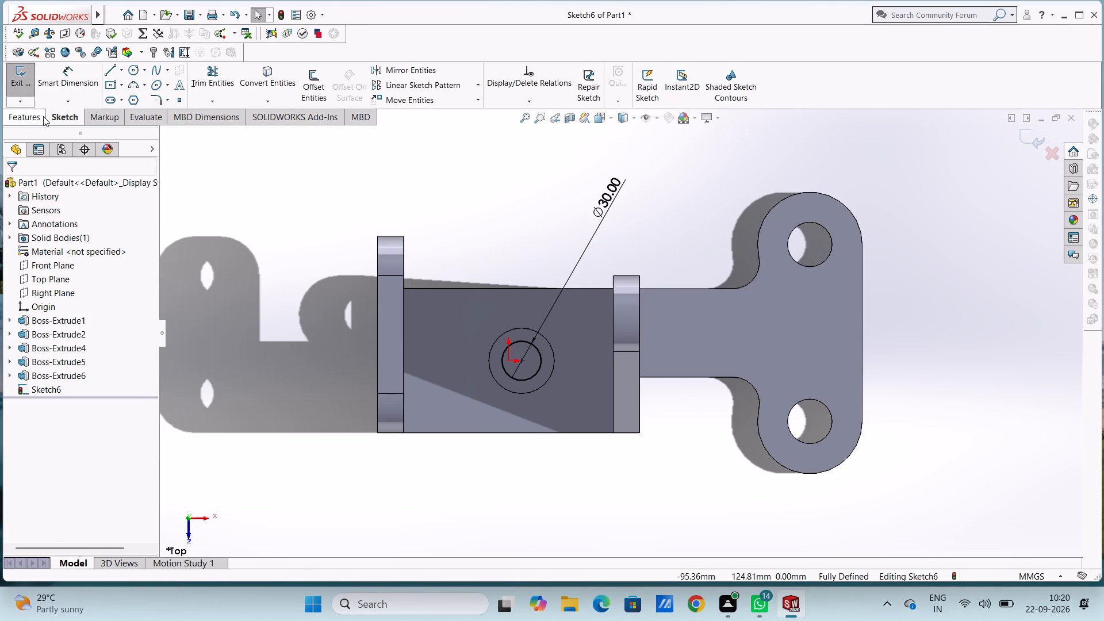
Cut-extrude the 30 mm circle downward through the base plate with a blind depth of 40 mm.
{"action": "left_click", "coordinate": [19, 118]}
{"action": "left_click", "coordinate": [210, 80]}
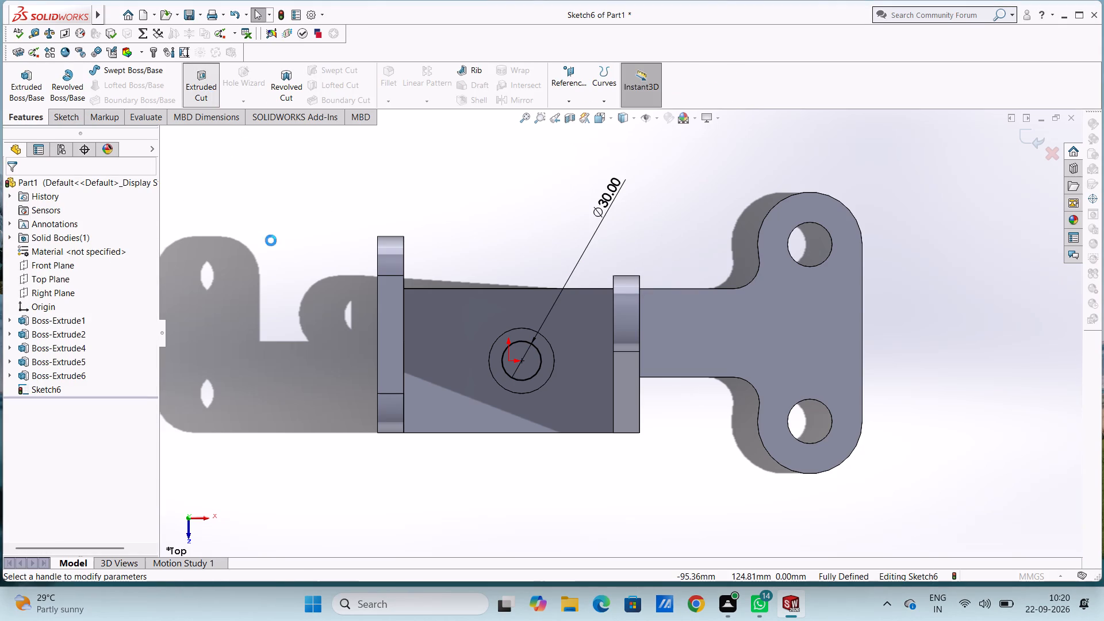
{"action": "middle_click_drag", "start_coordinate": [282, 475], "coordinate": [302, 304]}
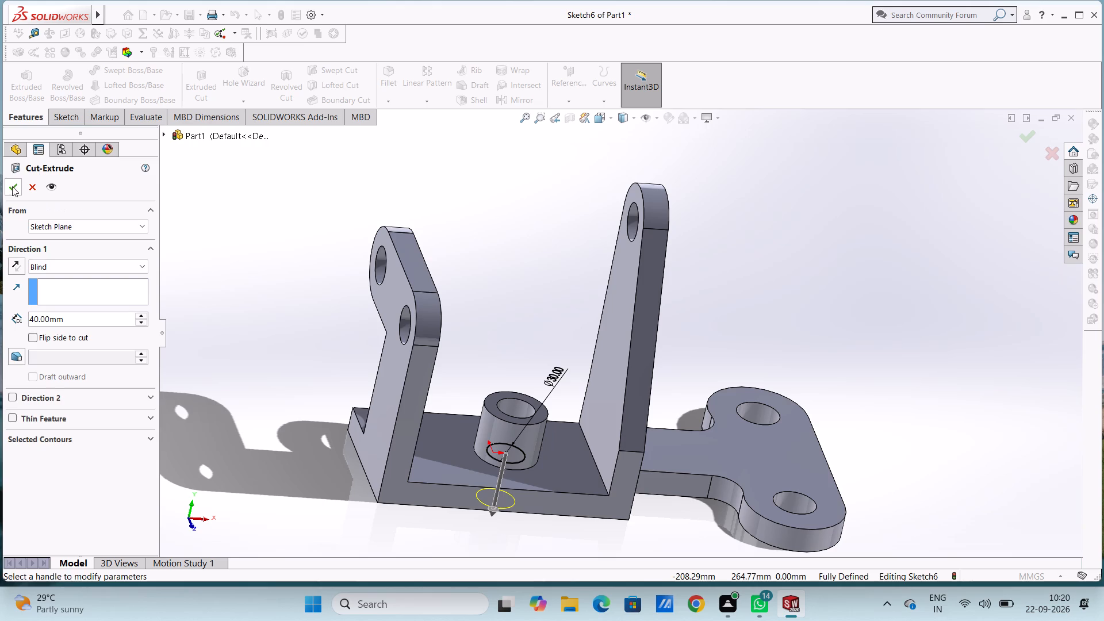
{"action": "left_click", "coordinate": [11, 187]}
{"action": "left_click", "coordinate": [236, 271]}
Examine the hole under the ring boss from above and below, ending in the isometric view.
{"action": "middle_click_drag", "start_coordinate": [277, 250], "coordinate": [263, 385]}
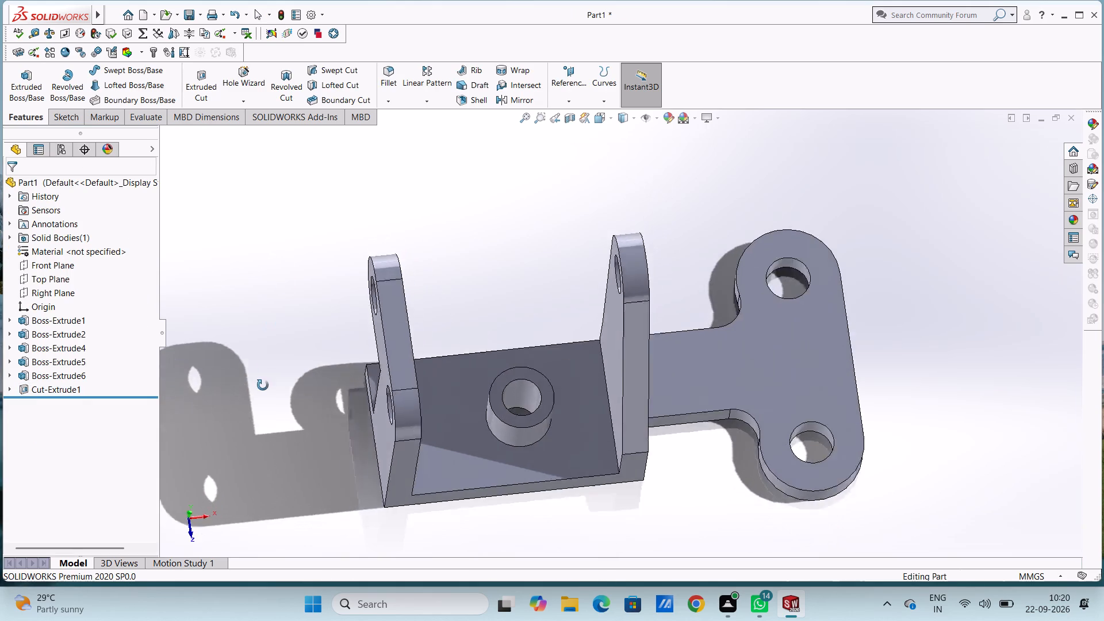
{"action": "middle_click_drag", "start_coordinate": [263, 385], "coordinate": [265, 131]}
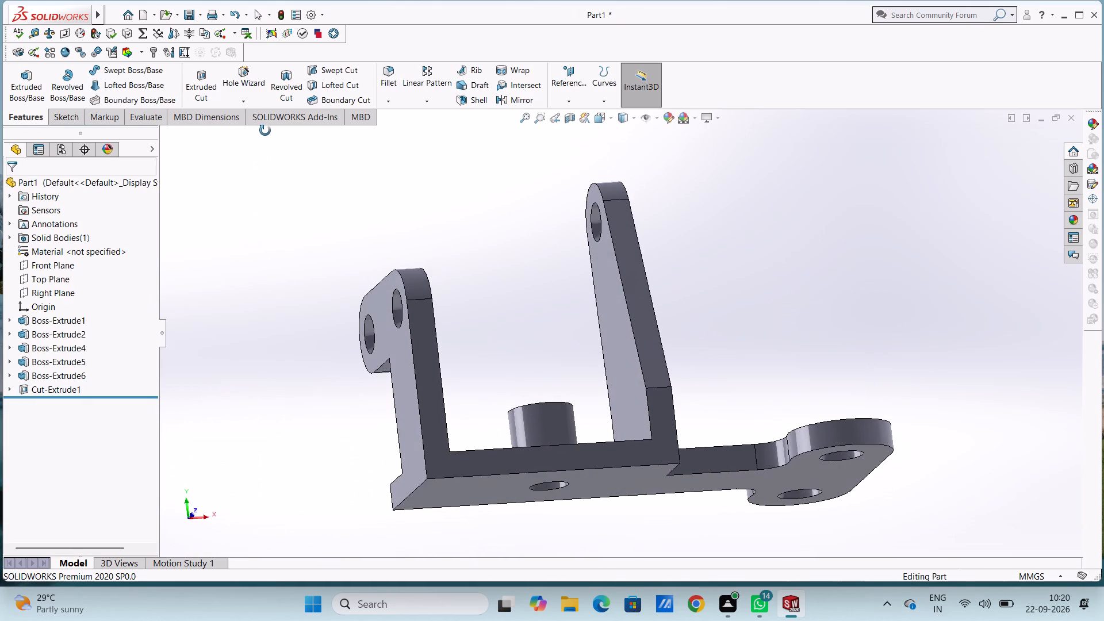
{"action": "middle_click_drag", "start_coordinate": [265, 131], "coordinate": [281, 304]}
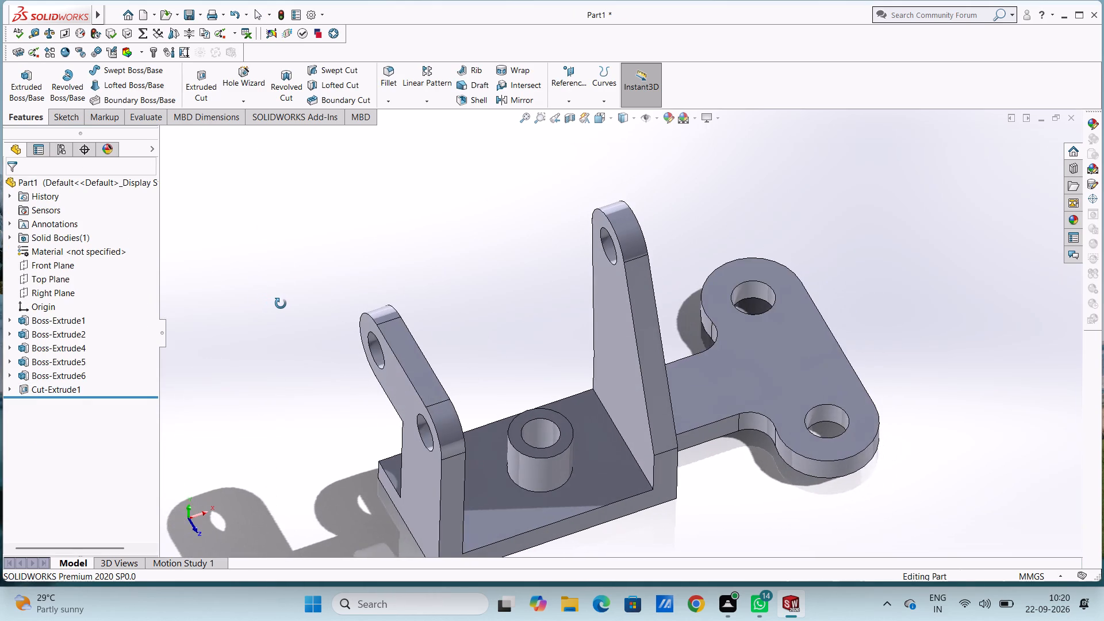
{"action": "middle_click_drag", "start_coordinate": [281, 304], "coordinate": [282, 303]}
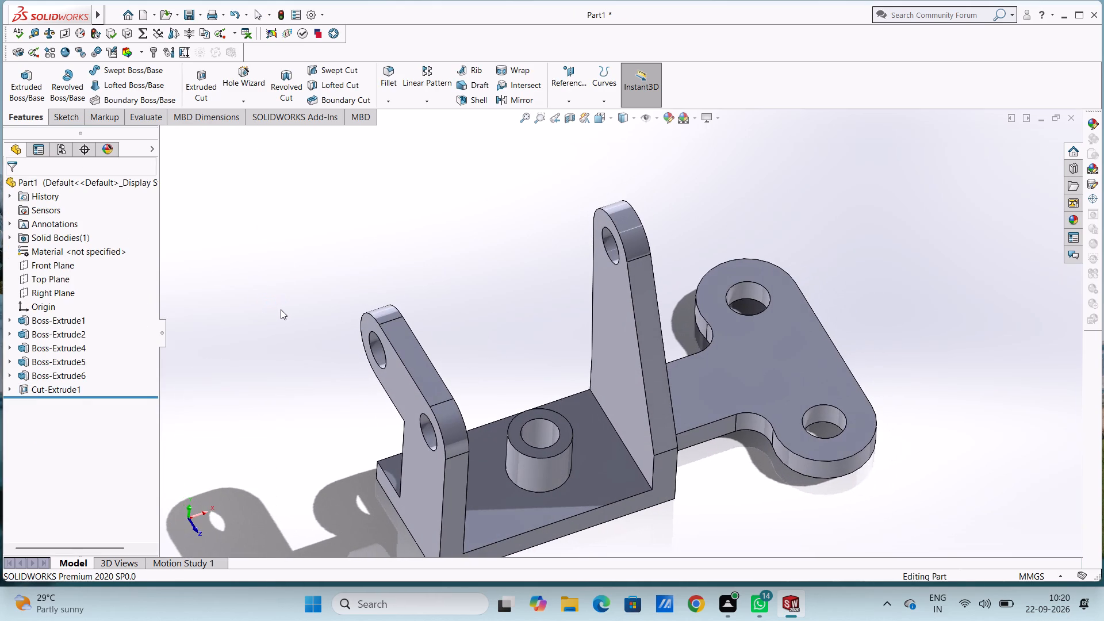
{"action": "key", "text": "ctrl+7"}
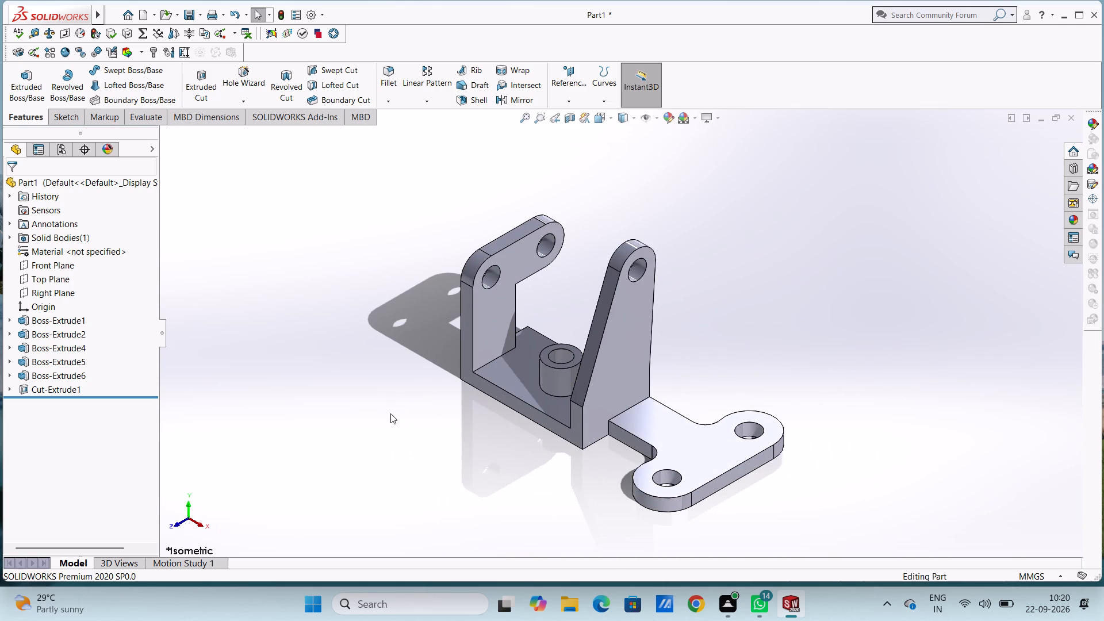
{"action": "key", "text": "Escape"}
Colour the whole part light green using the standard colour swatches.
{"action": "left_click", "coordinate": [666, 116]}
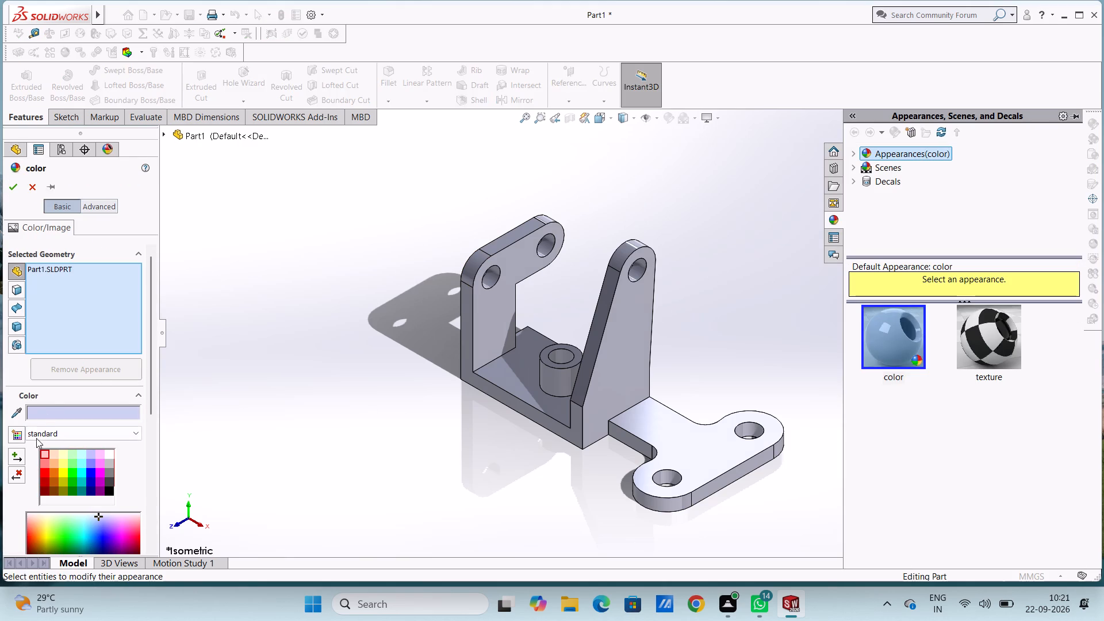
{"action": "left_click", "coordinate": [72, 476]}
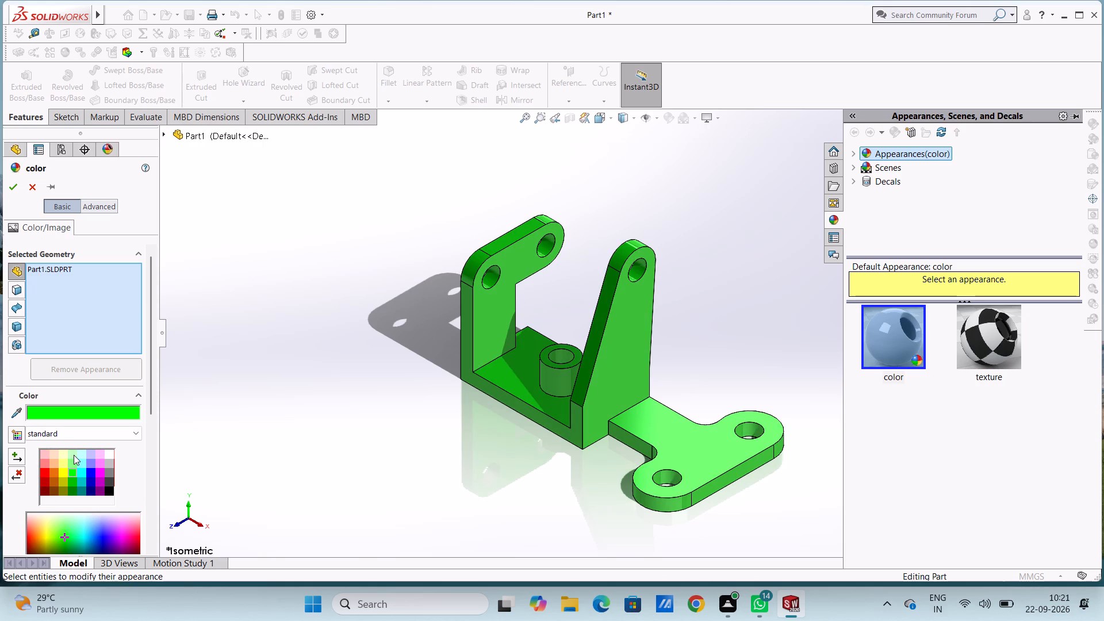
{"action": "left_click", "coordinate": [74, 454]}
{"action": "left_click", "coordinate": [71, 461]}
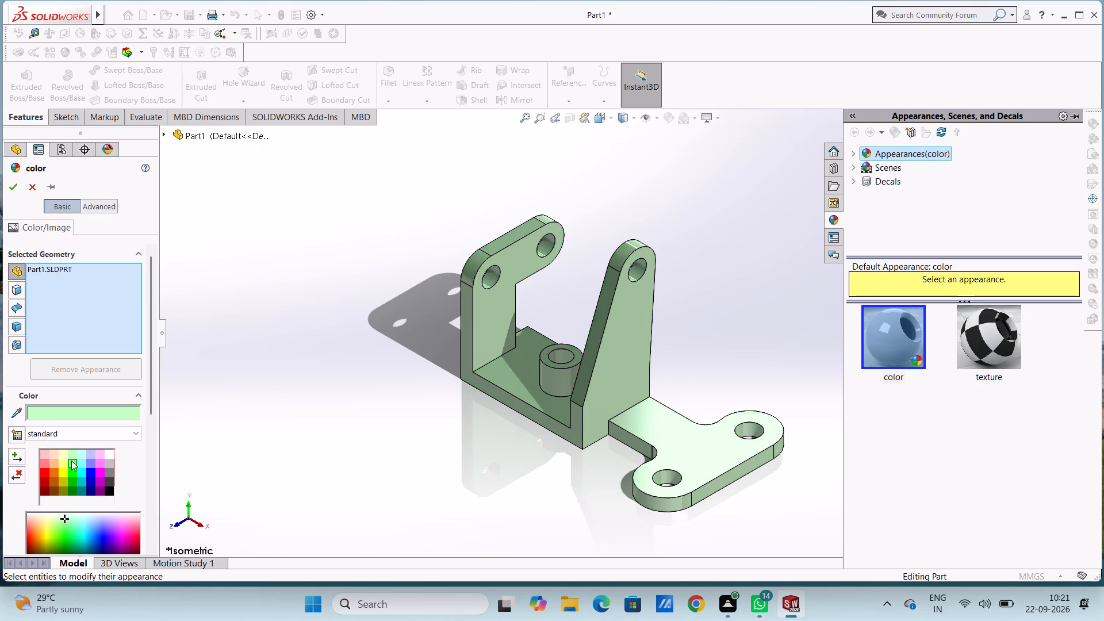
{"action": "left_click", "coordinate": [13, 193]}
{"action": "left_click", "coordinate": [289, 382]}
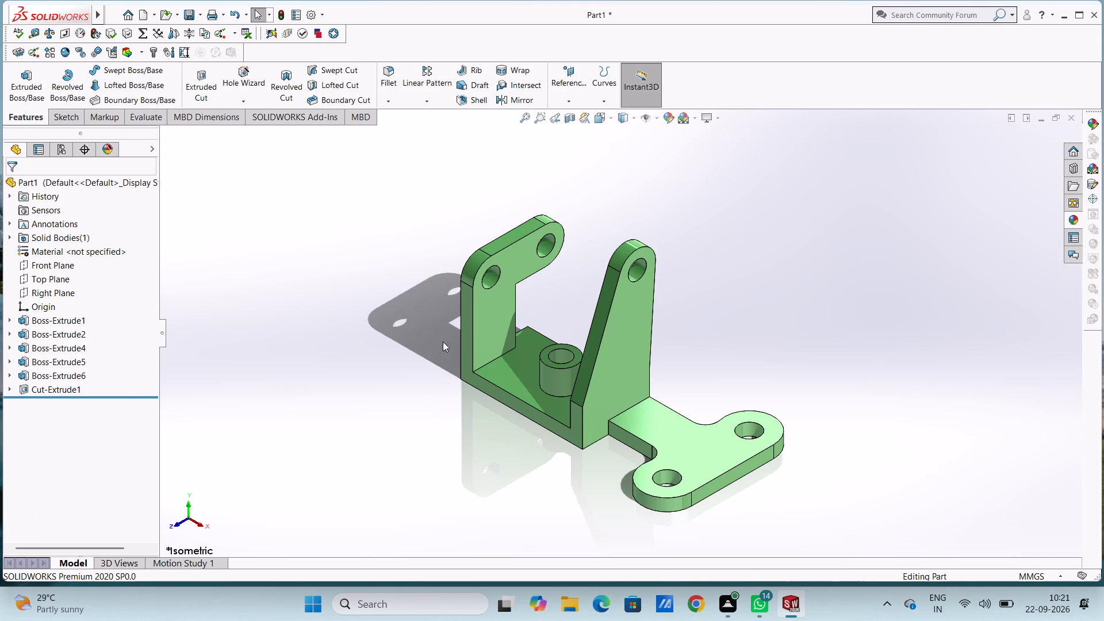
Apply the chromium plate metal appearance to only the inner face of the hole above the two-hole upright's stem.
{"action": "scroll", "coordinate": [491, 285], "scroll_direction": "down", "scroll_amount": 9}
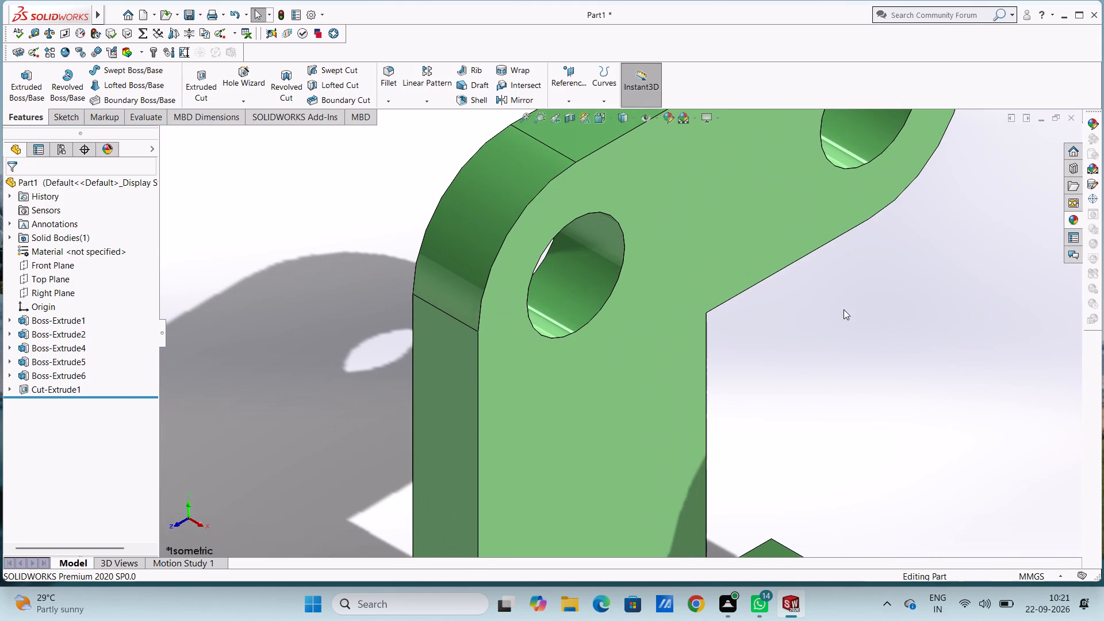
{"action": "left_click", "coordinate": [1070, 214]}
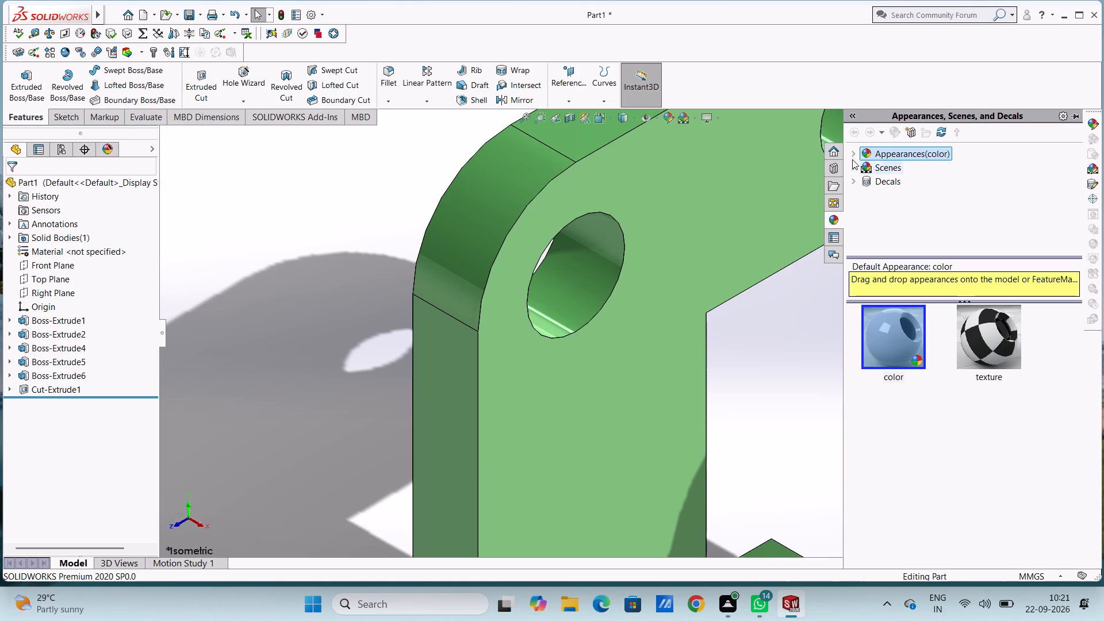
{"action": "left_click", "coordinate": [856, 154]}
{"action": "left_click", "coordinate": [891, 181]}
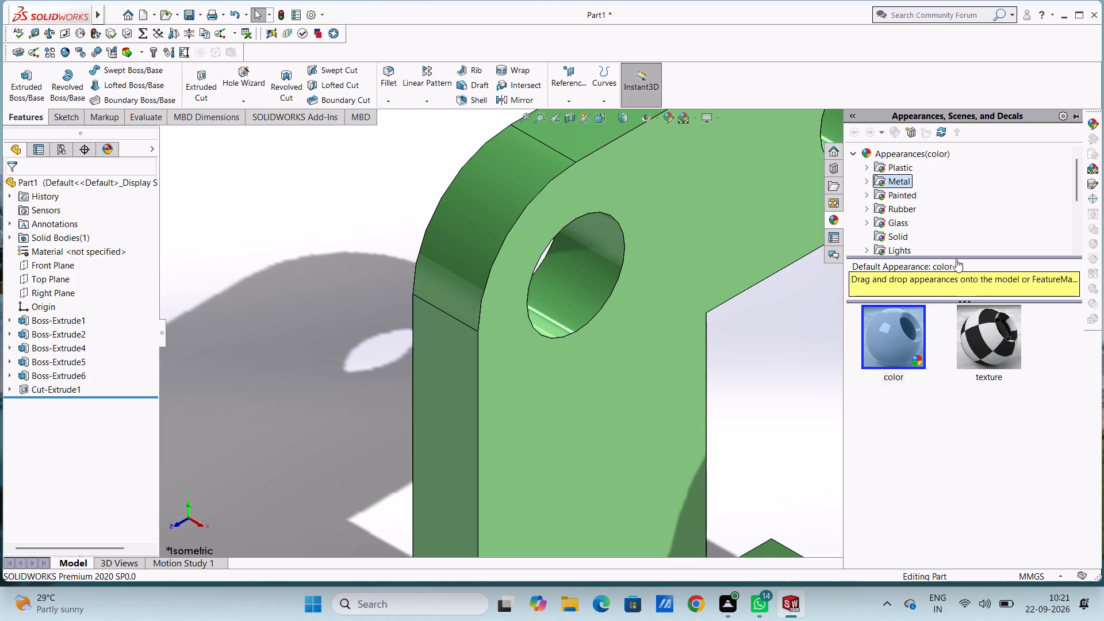
{"action": "left_click_drag", "start_coordinate": [990, 339], "coordinate": [546, 258]}
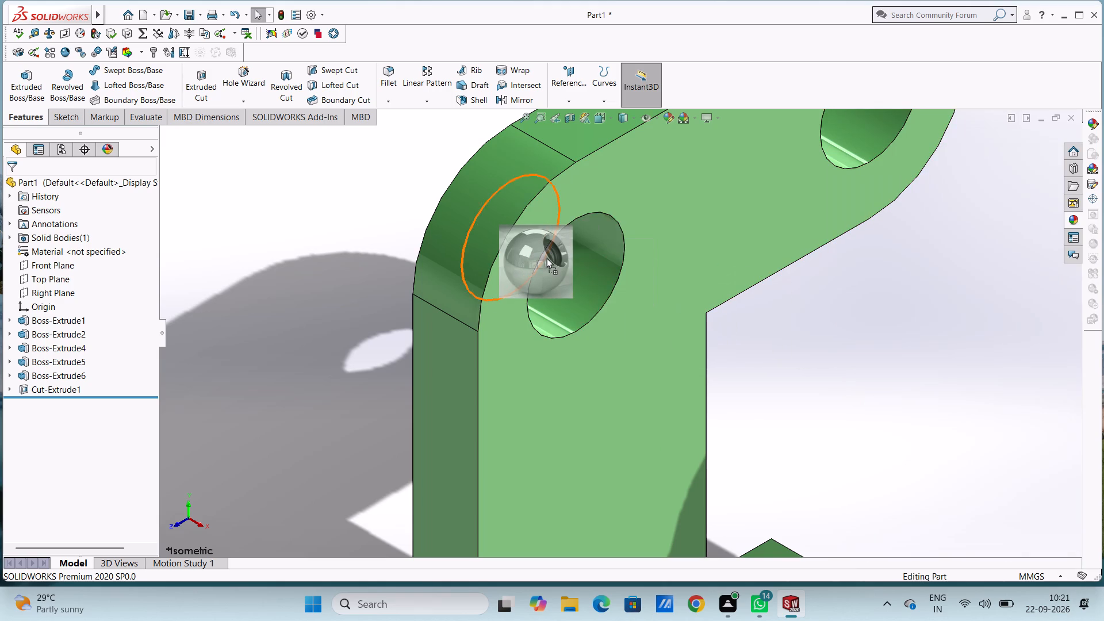
{"action": "left_click_drag", "start_coordinate": [546, 258], "coordinate": [553, 270]}
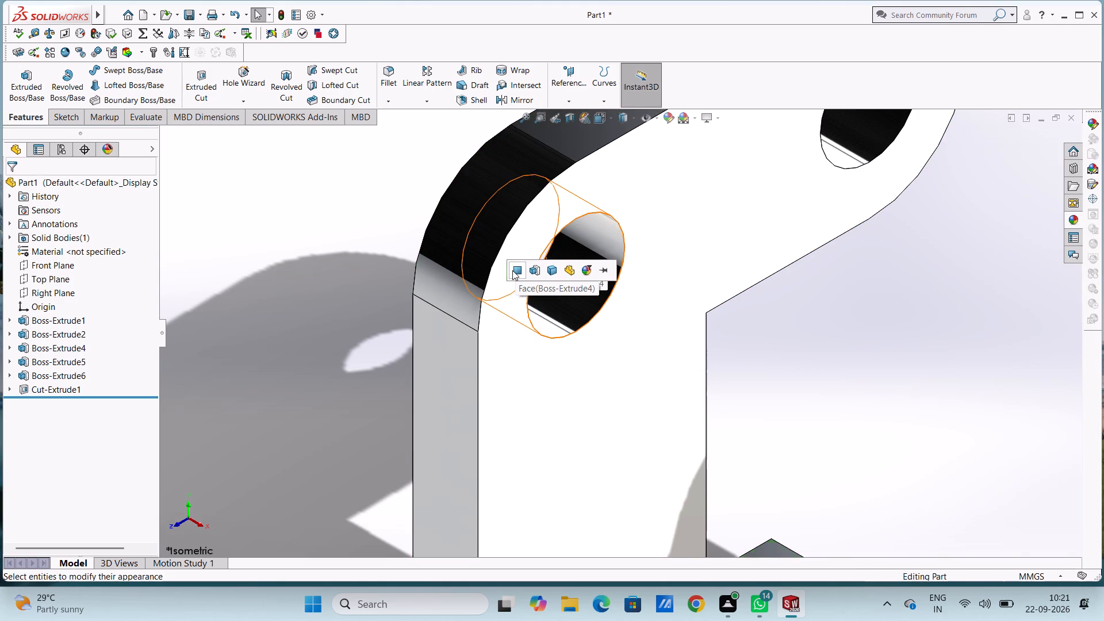
{"action": "left_click", "coordinate": [512, 270]}
Apply the chromium plate appearance to only the inner face of the two-hole upright's other hole, at the arm's end.
{"action": "scroll", "coordinate": [655, 305], "scroll_direction": "up", "scroll_amount": 2}
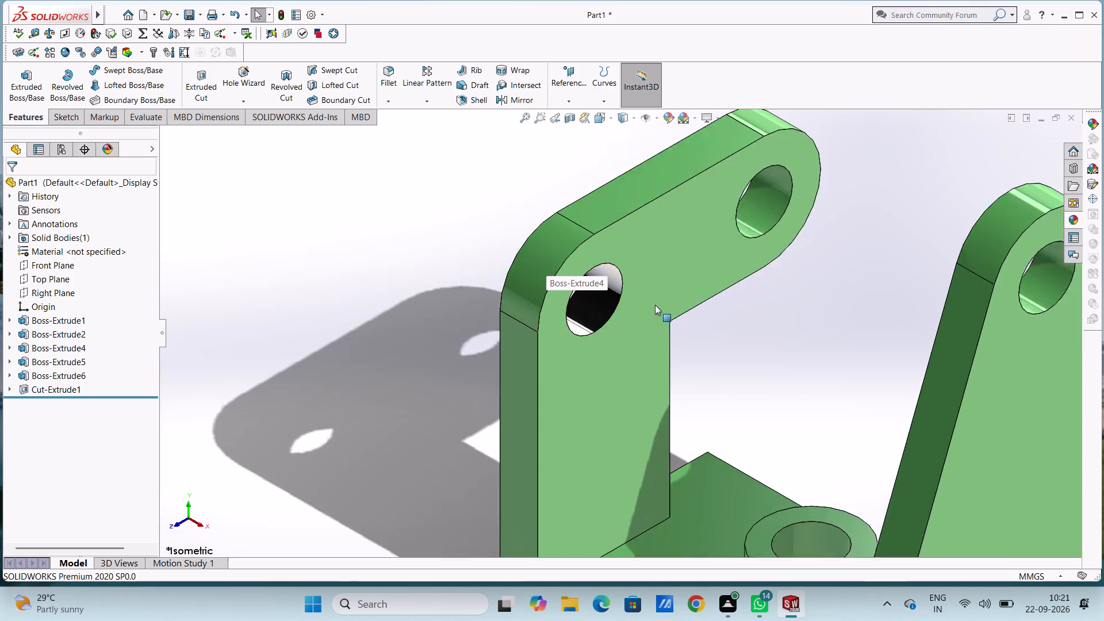
{"action": "scroll", "coordinate": [655, 305], "scroll_direction": "up", "scroll_amount": 2}
{"action": "scroll", "coordinate": [740, 240], "scroll_direction": "down", "scroll_amount": 5}
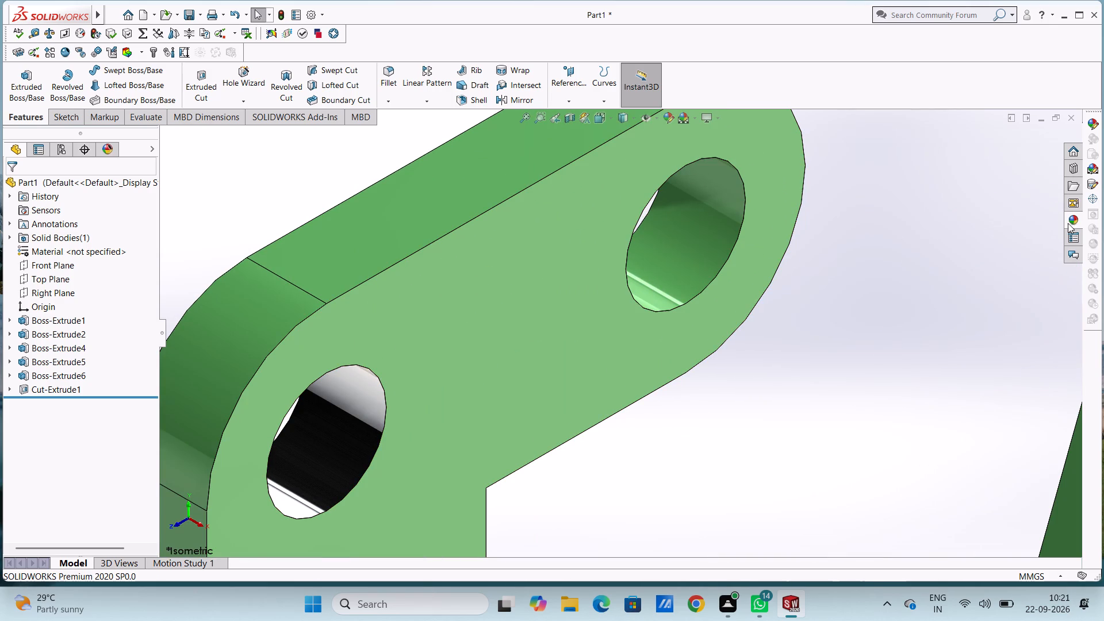
{"action": "left_click", "coordinate": [1069, 221]}
{"action": "left_click_drag", "start_coordinate": [994, 333], "coordinate": [700, 216]}
{"action": "left_click", "coordinate": [700, 216]}
Apply the chromium plate appearance to only the inner face of the tapered upright's hole.
{"action": "scroll", "coordinate": [697, 222], "scroll_direction": "up", "scroll_amount": 5}
{"action": "scroll", "coordinate": [670, 352], "scroll_direction": "up", "scroll_amount": 1}
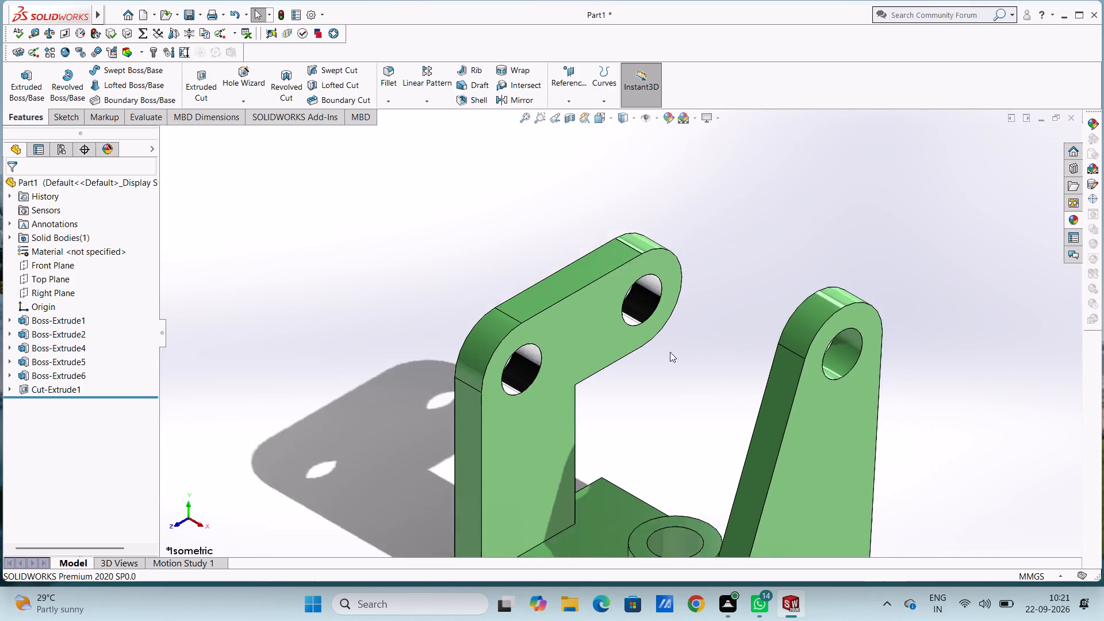
{"action": "scroll", "coordinate": [670, 352], "scroll_direction": "up", "scroll_amount": 2}
{"action": "scroll", "coordinate": [756, 360], "scroll_direction": "down", "scroll_amount": 6}
{"action": "scroll", "coordinate": [615, 313], "scroll_direction": "down", "scroll_amount": 4}
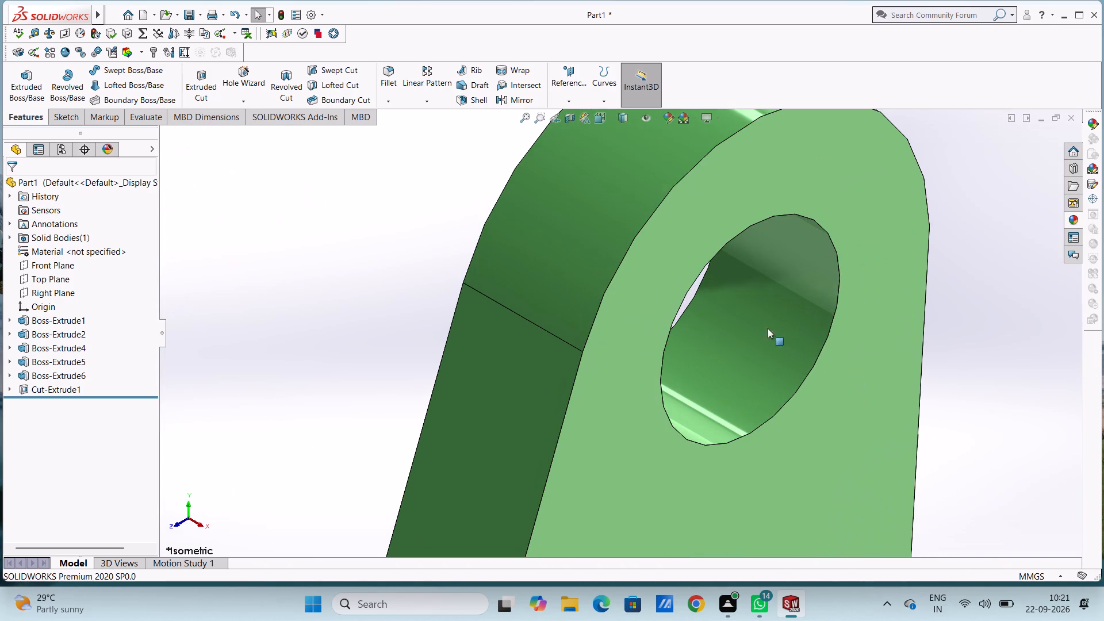
{"action": "left_click", "coordinate": [1065, 217]}
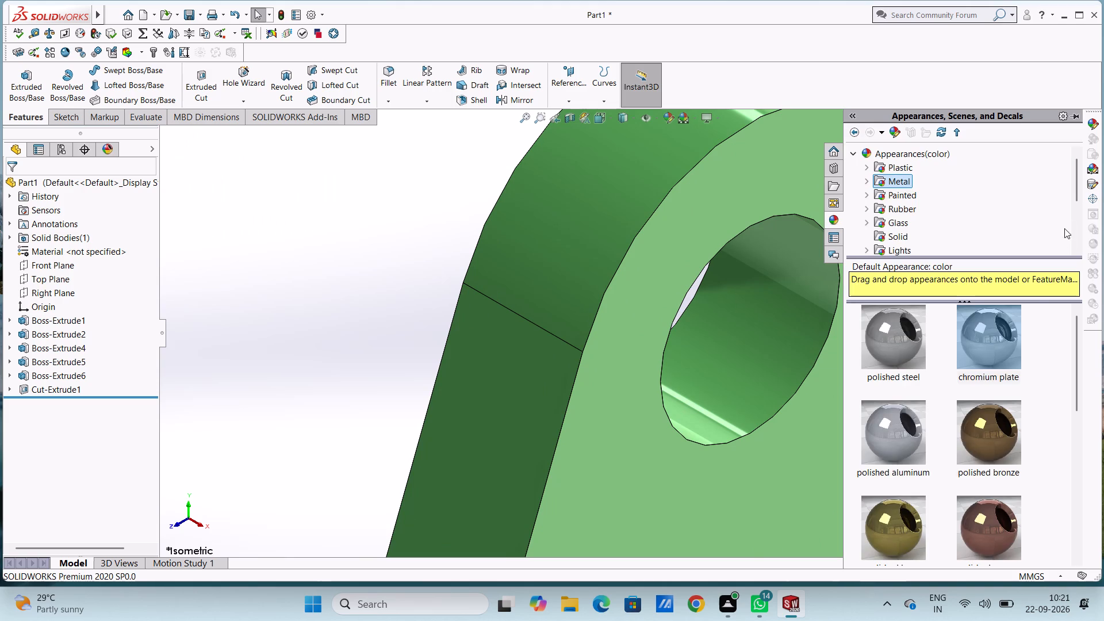
{"action": "left_click_drag", "start_coordinate": [1002, 333], "coordinate": [802, 339]}
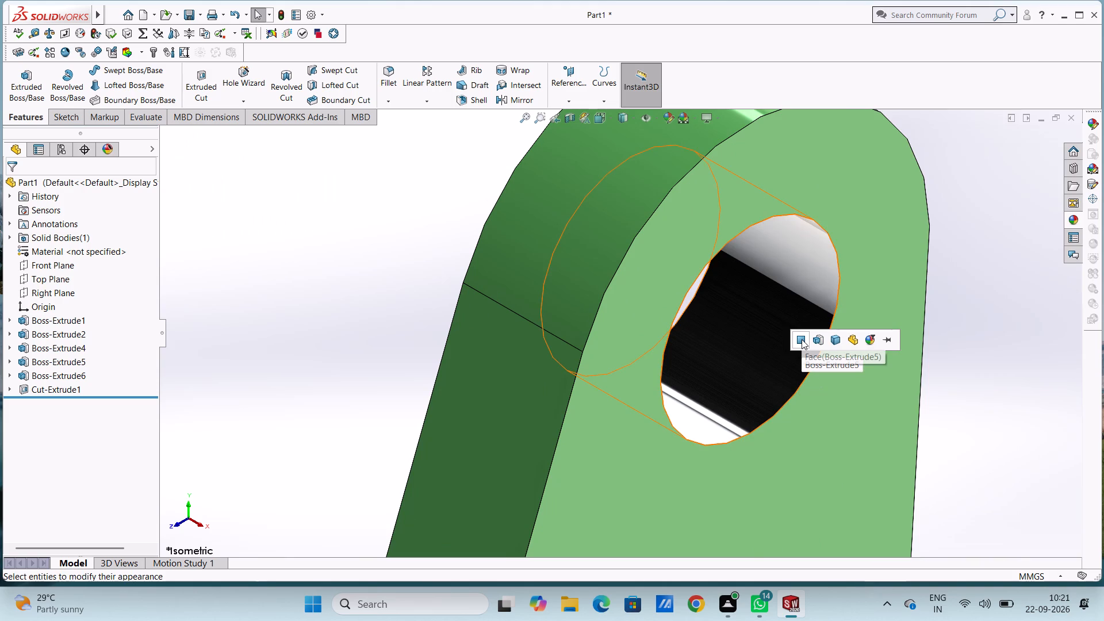
{"action": "left_click", "coordinate": [802, 339]}
{"action": "scroll", "coordinate": [802, 340], "scroll_direction": "up", "scroll_amount": 15}
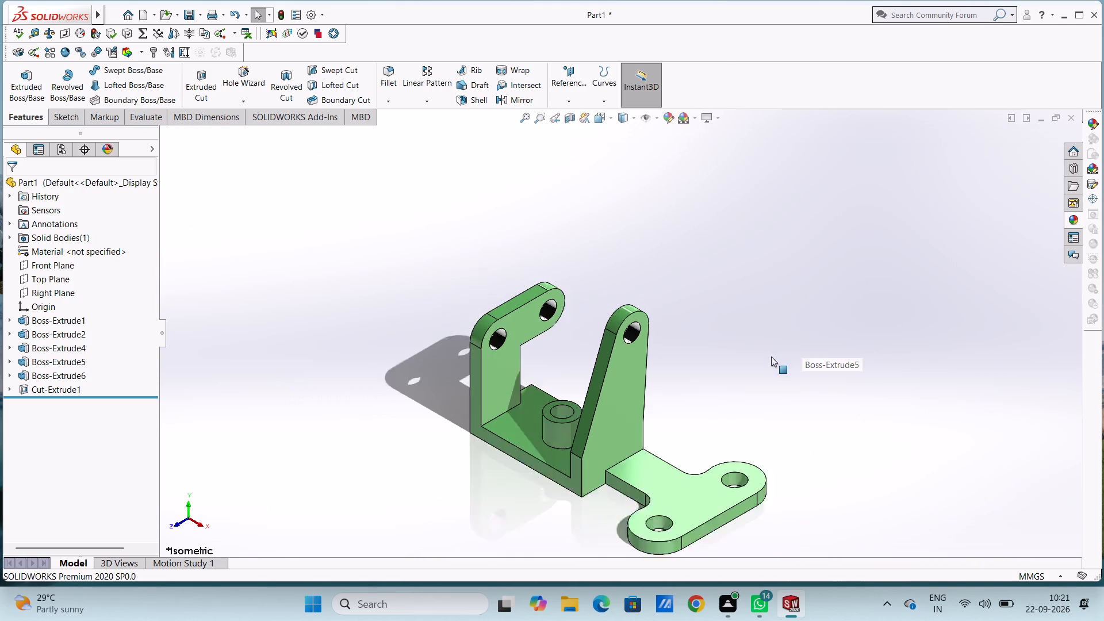
Apply the chromium plate appearance to only the inner face of the ring boss's bore.
{"action": "scroll", "coordinate": [610, 415], "scroll_direction": "down", "scroll_amount": 5}
{"action": "scroll", "coordinate": [532, 334], "scroll_direction": "down", "scroll_amount": 9}
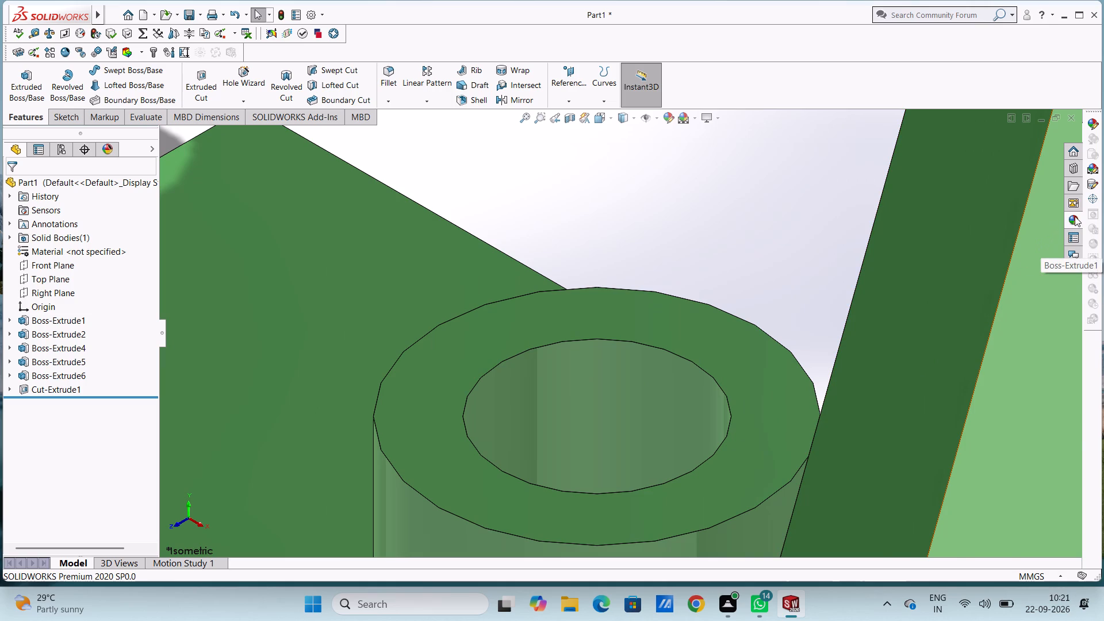
{"action": "left_click", "coordinate": [1075, 216]}
{"action": "left_click_drag", "start_coordinate": [993, 339], "coordinate": [620, 382]}
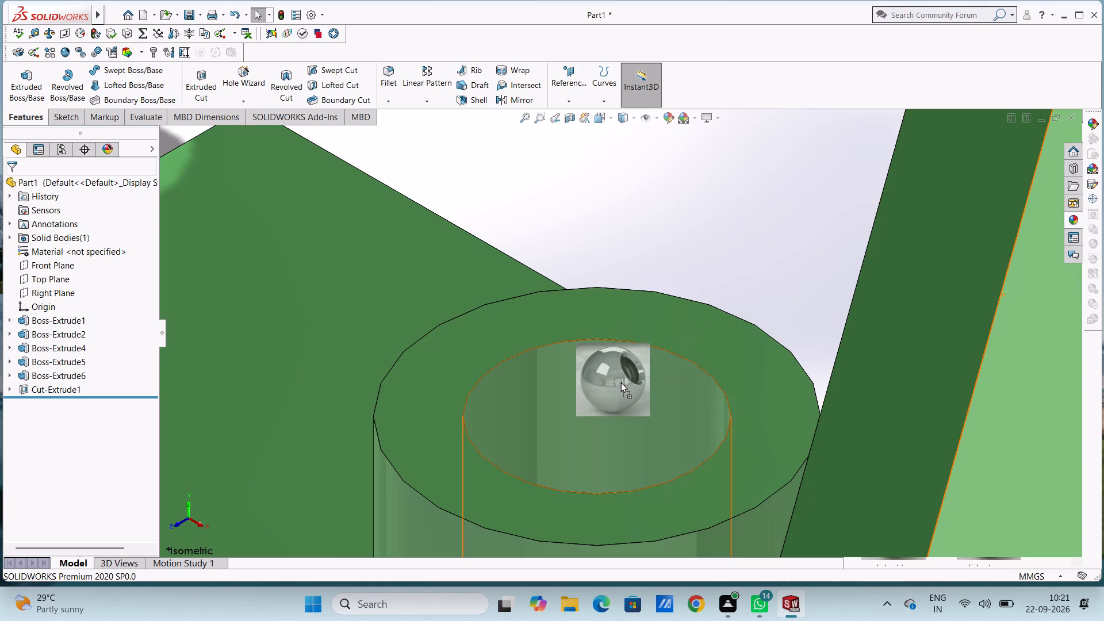
{"action": "left_click_drag", "start_coordinate": [620, 382], "coordinate": [618, 386]}
{"action": "left_click", "coordinate": [618, 386]}
Apply the chromium plate appearance to only the inner face of the front hole in the flat T-shaped bracket.
{"action": "scroll", "coordinate": [616, 388], "scroll_direction": "up", "scroll_amount": 7}
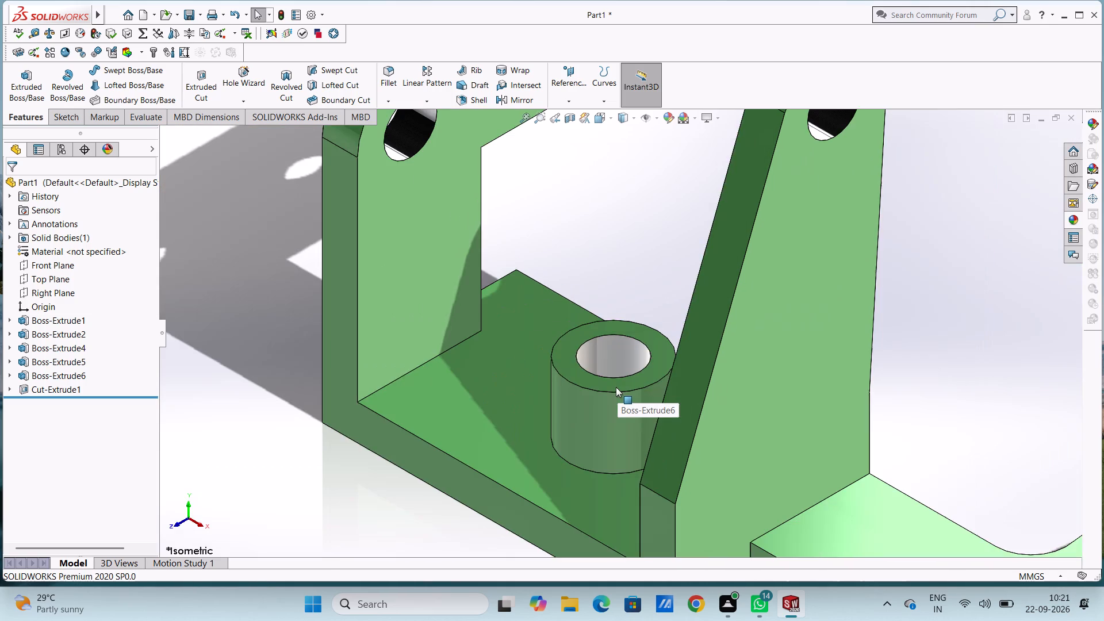
{"action": "scroll", "coordinate": [616, 387], "scroll_direction": "up", "scroll_amount": 4}
{"action": "middle_click_drag", "start_coordinate": [623, 313], "coordinate": [616, 440]}
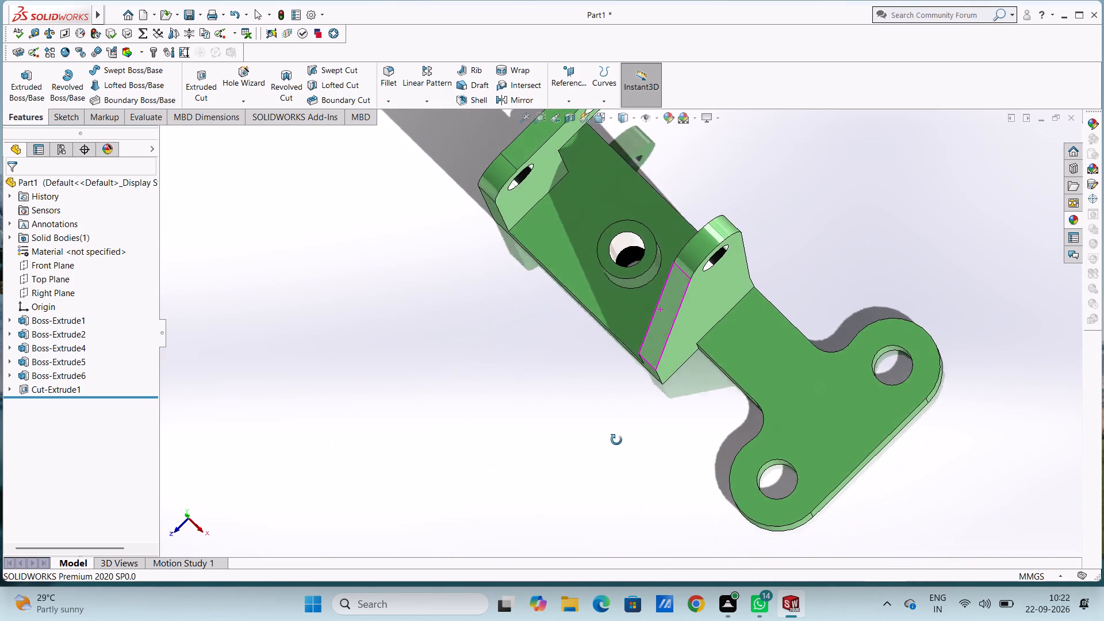
{"action": "middle_click_drag", "start_coordinate": [616, 440], "coordinate": [628, 341]}
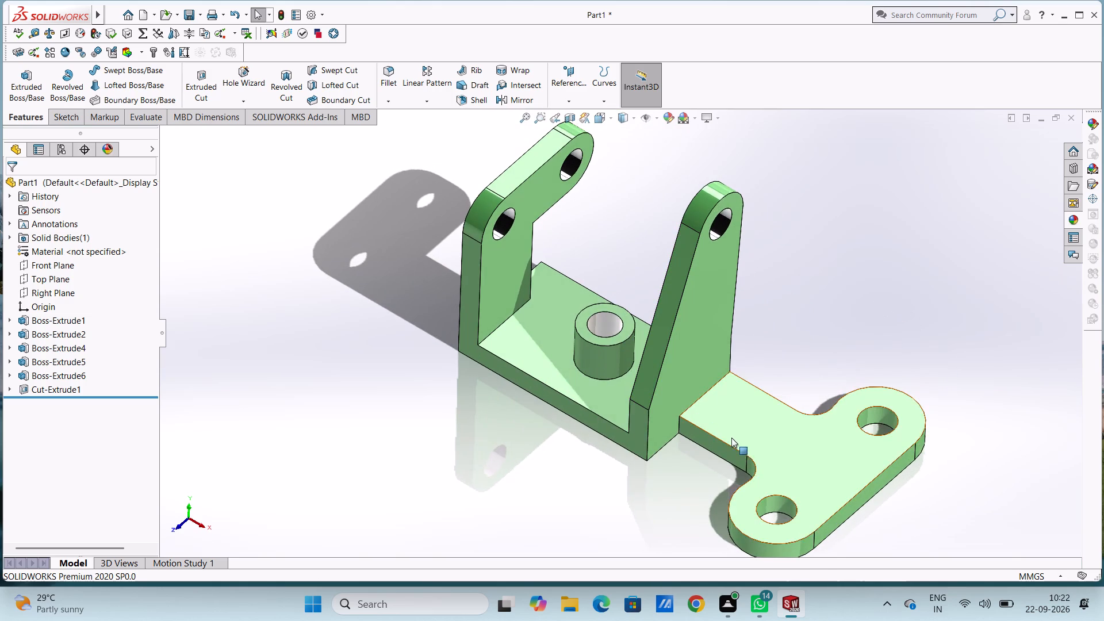
{"action": "scroll", "coordinate": [738, 447], "scroll_direction": "down", "scroll_amount": 3}
{"action": "scroll", "coordinate": [760, 488], "scroll_direction": "up", "scroll_amount": 2}
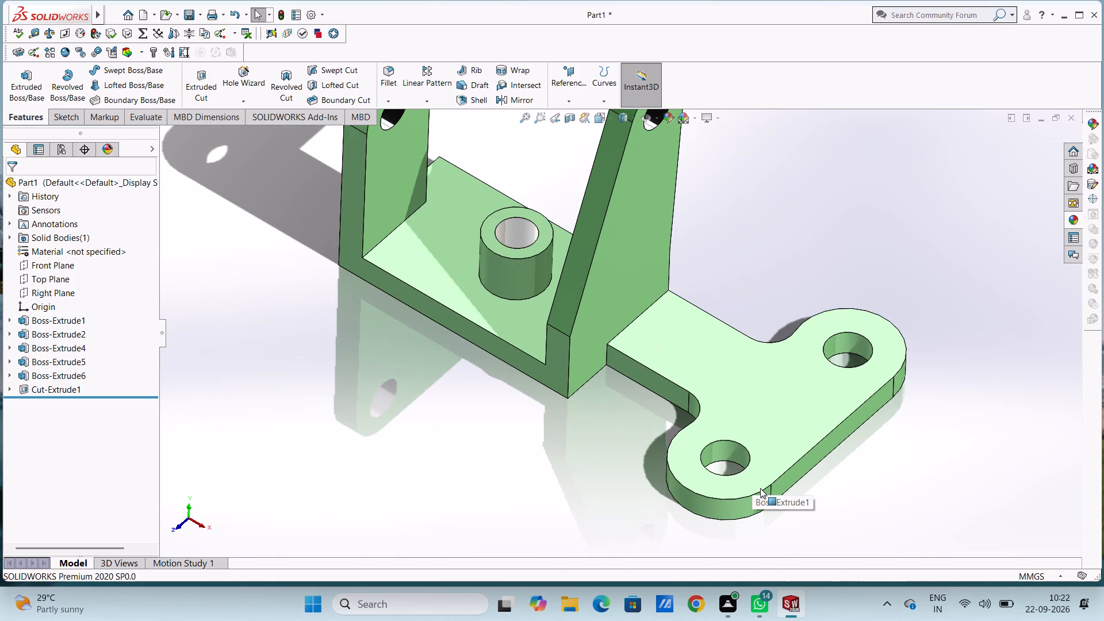
{"action": "scroll", "coordinate": [760, 488], "scroll_direction": "down", "scroll_amount": 1}
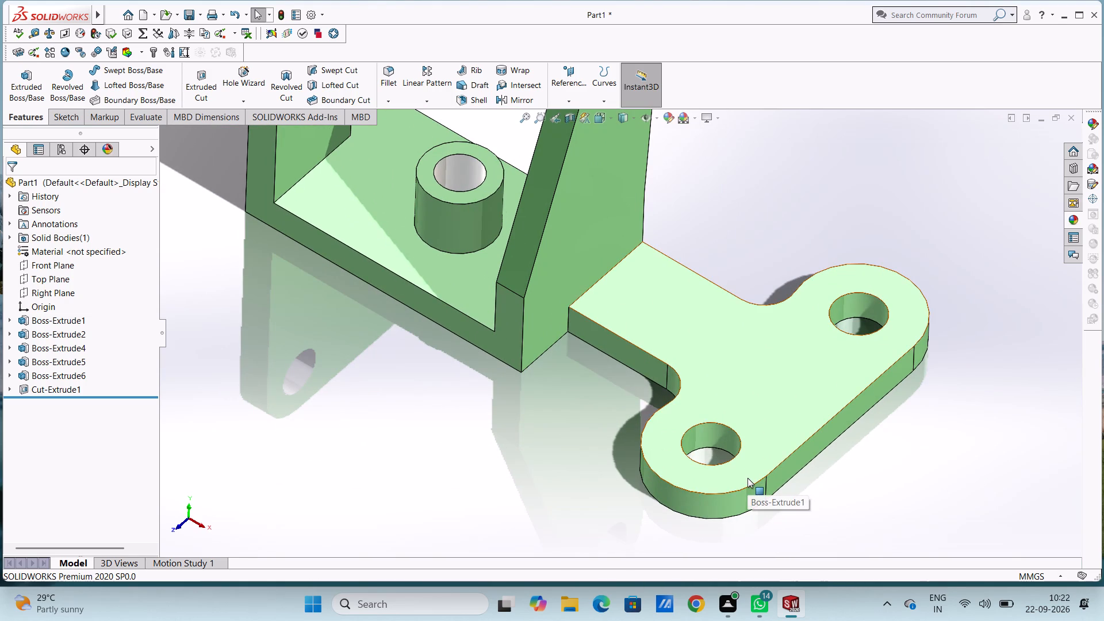
{"action": "scroll", "coordinate": [665, 443], "scroll_direction": "down", "scroll_amount": 6}
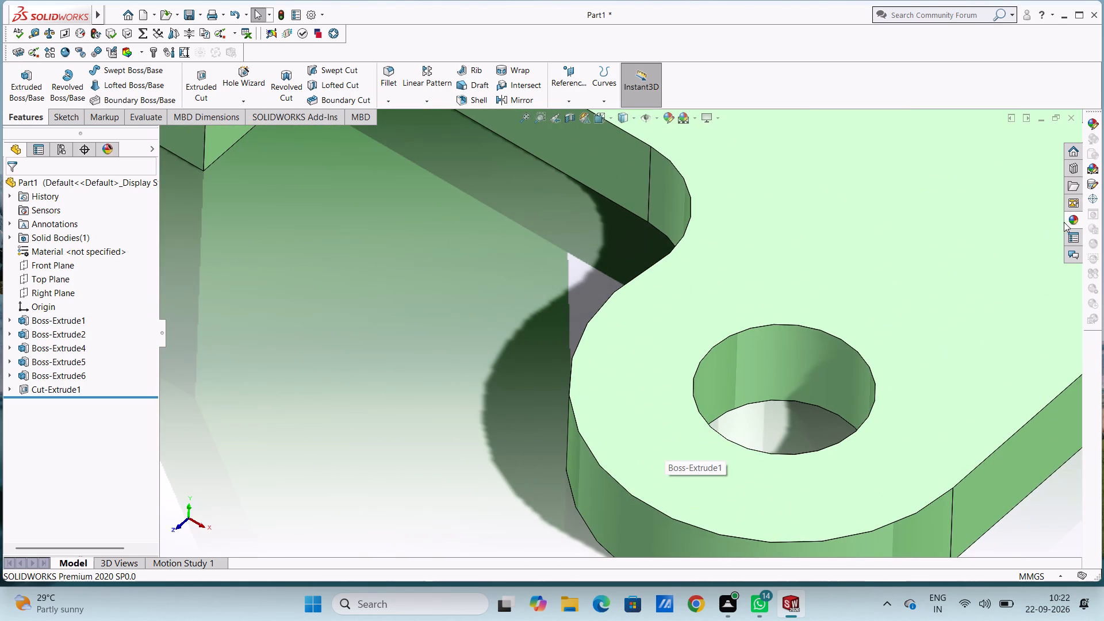
{"action": "left_click", "coordinate": [1071, 218]}
{"action": "left_click_drag", "start_coordinate": [995, 320], "coordinate": [829, 356]}
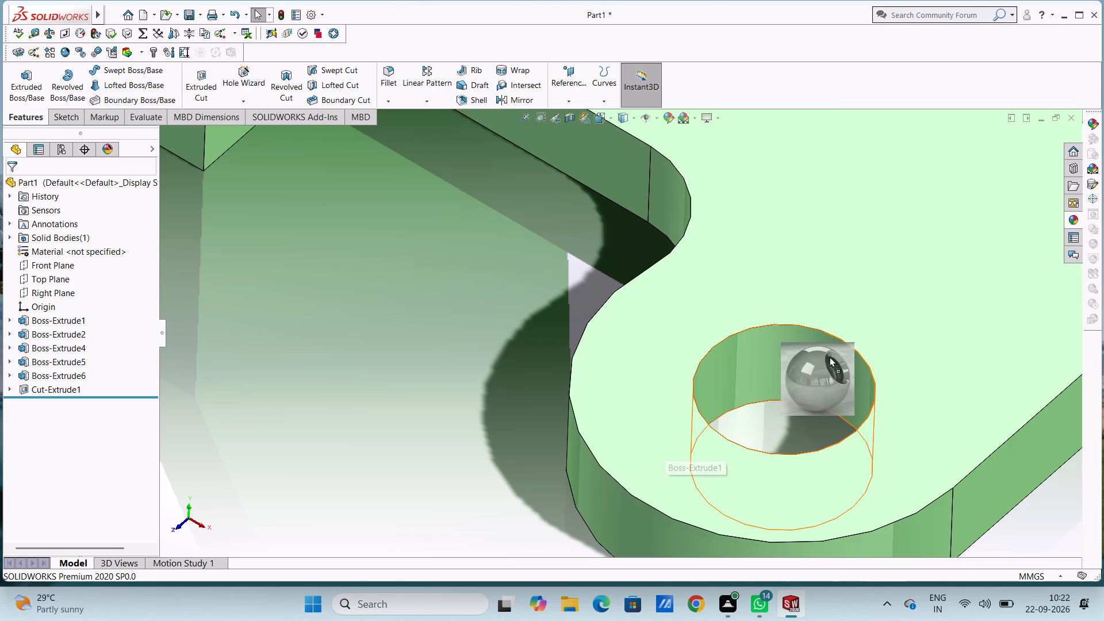
{"action": "left_click_drag", "start_coordinate": [829, 356], "coordinate": [804, 362]}
{"action": "left_click", "coordinate": [803, 362]}
Apply the chromium plate appearance to only the inner face of the flat T-shaped bracket's other hole, at its rear end.
{"action": "scroll", "coordinate": [795, 380], "scroll_direction": "up", "scroll_amount": 5}
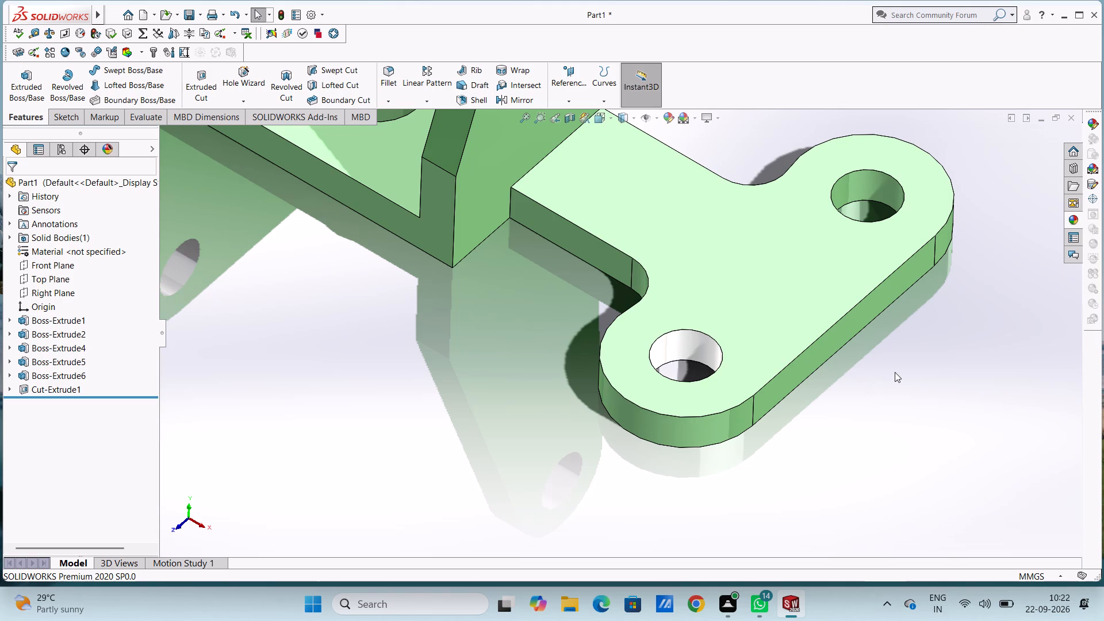
{"action": "scroll", "coordinate": [890, 187], "scroll_direction": "down", "scroll_amount": 2}
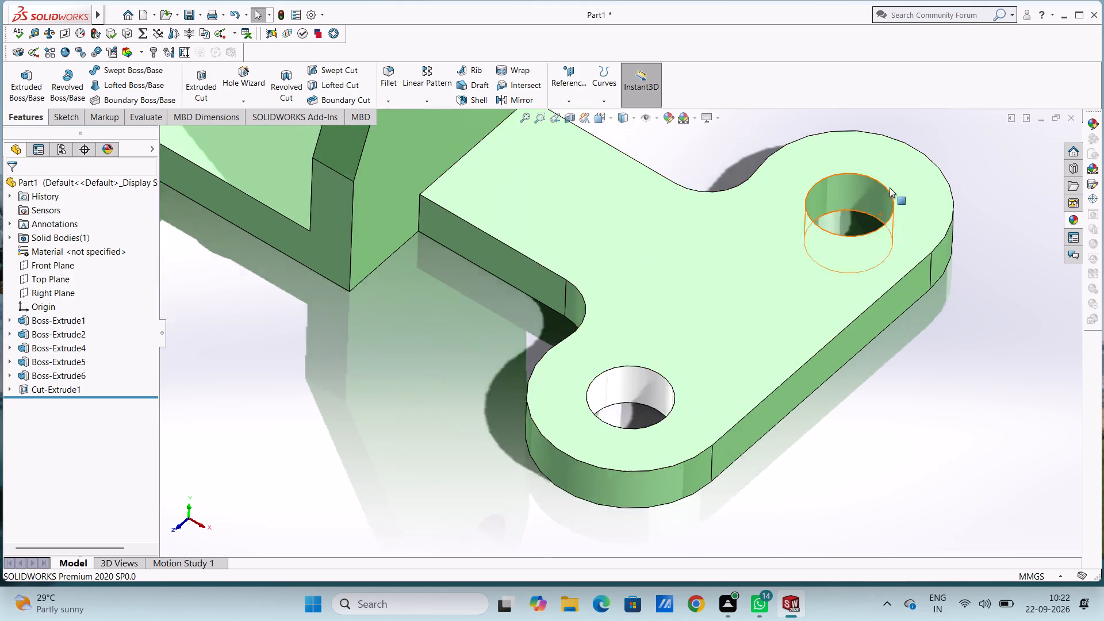
{"action": "scroll", "coordinate": [890, 187], "scroll_direction": "down", "scroll_amount": 3}
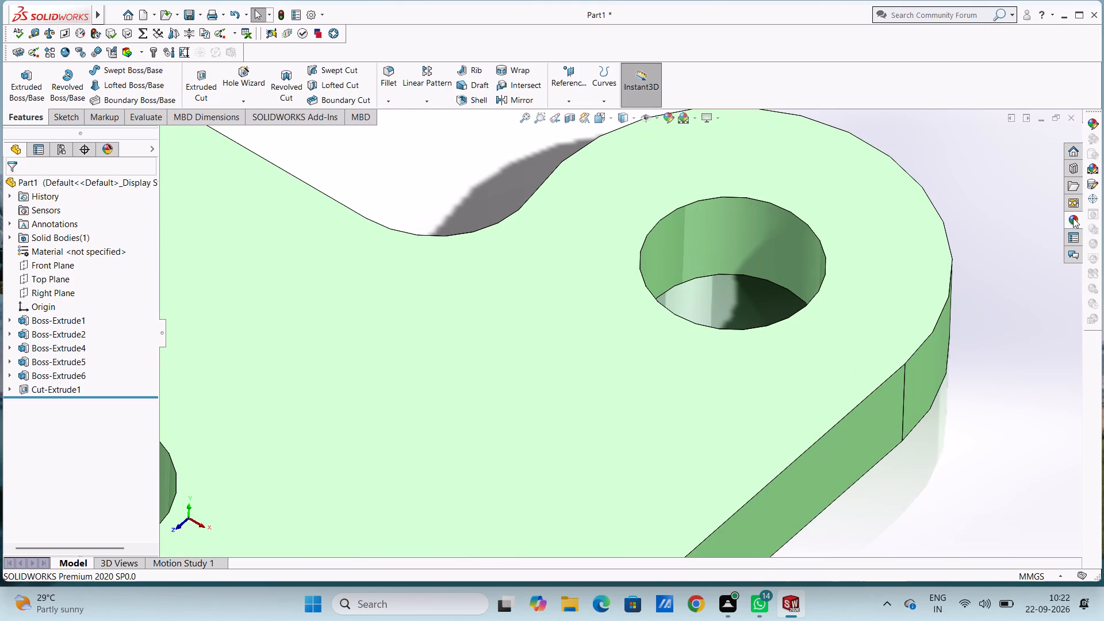
{"action": "left_click", "coordinate": [1073, 218]}
{"action": "left_click_drag", "start_coordinate": [997, 340], "coordinate": [763, 244]}
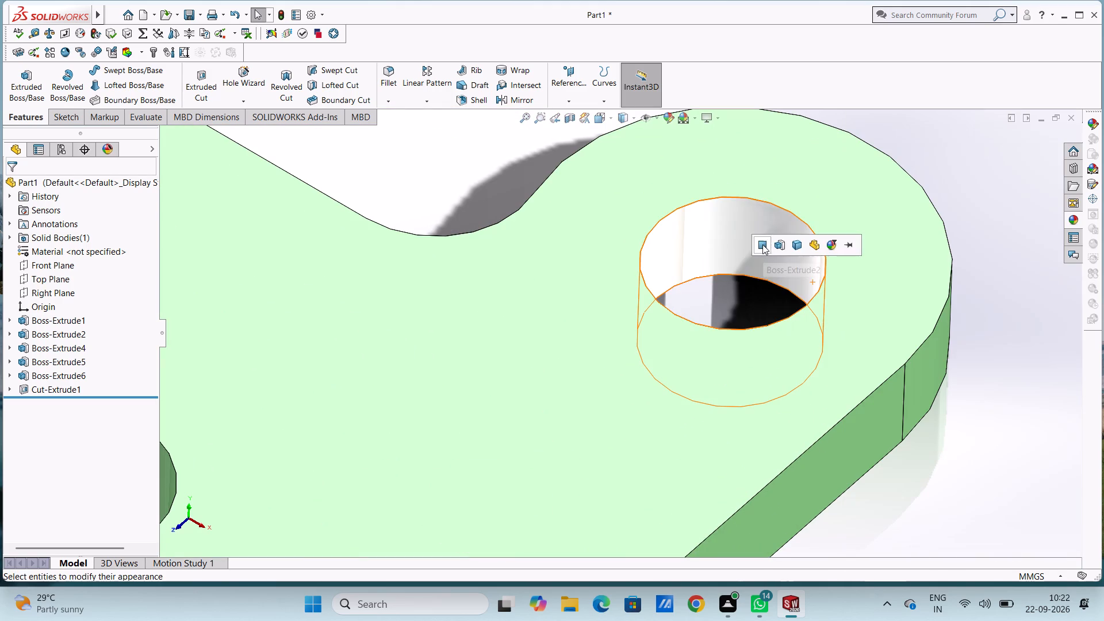
{"action": "left_click", "coordinate": [762, 244]}
Examine the coloured part from all sides, including its underside, checking the appearance of the hole faces.
{"action": "scroll", "coordinate": [761, 247], "scroll_direction": "up", "scroll_amount": 10}
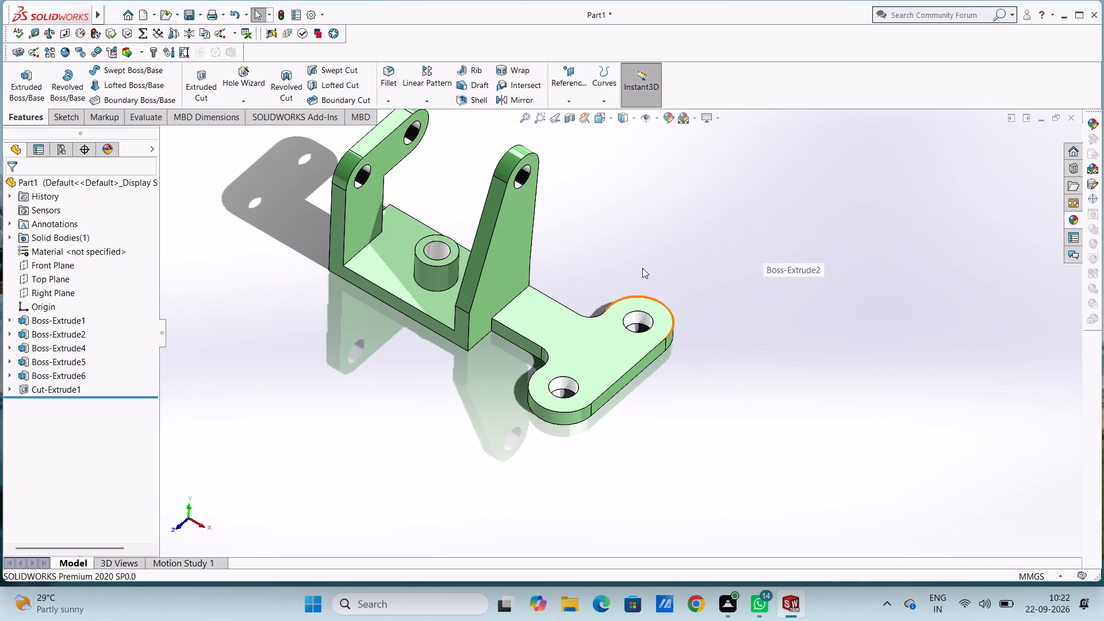
{"action": "middle_click_drag", "start_coordinate": [673, 240], "coordinate": [534, 309]}
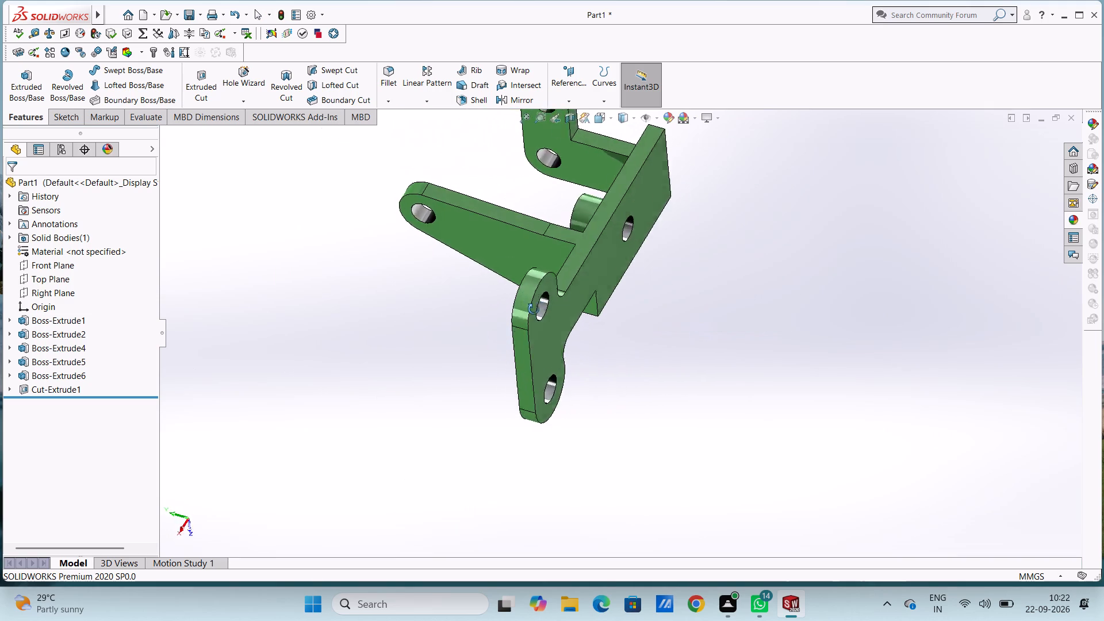
{"action": "middle_click_drag", "start_coordinate": [534, 309], "coordinate": [657, 238]}
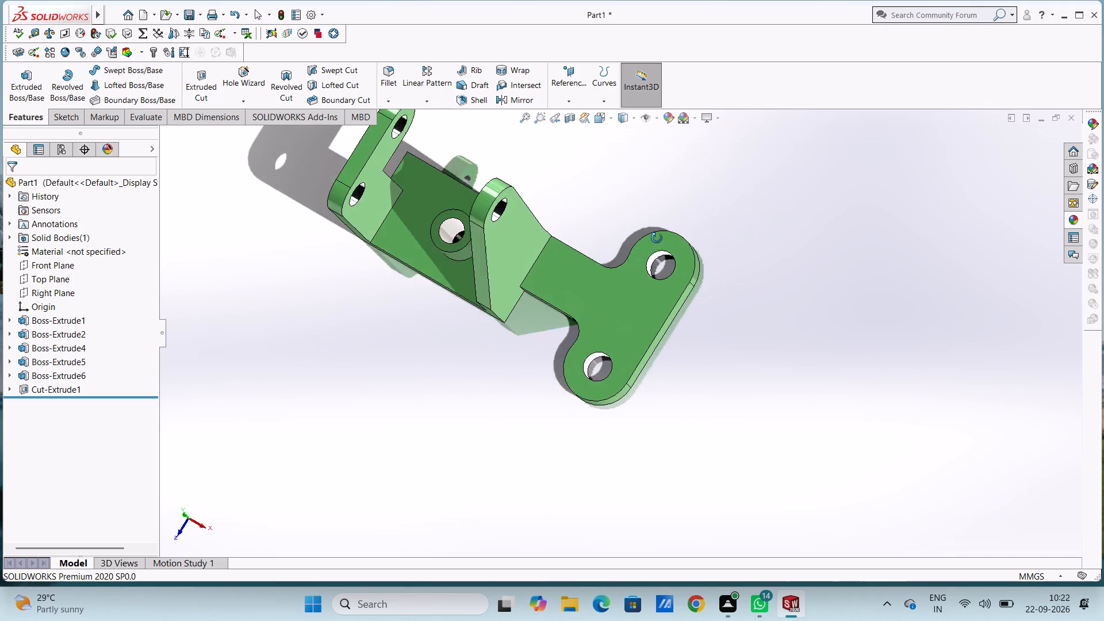
{"action": "middle_click_drag", "start_coordinate": [657, 238], "coordinate": [648, 187]}
{"action": "middle_click_drag", "start_coordinate": [428, 340], "coordinate": [434, 333]}
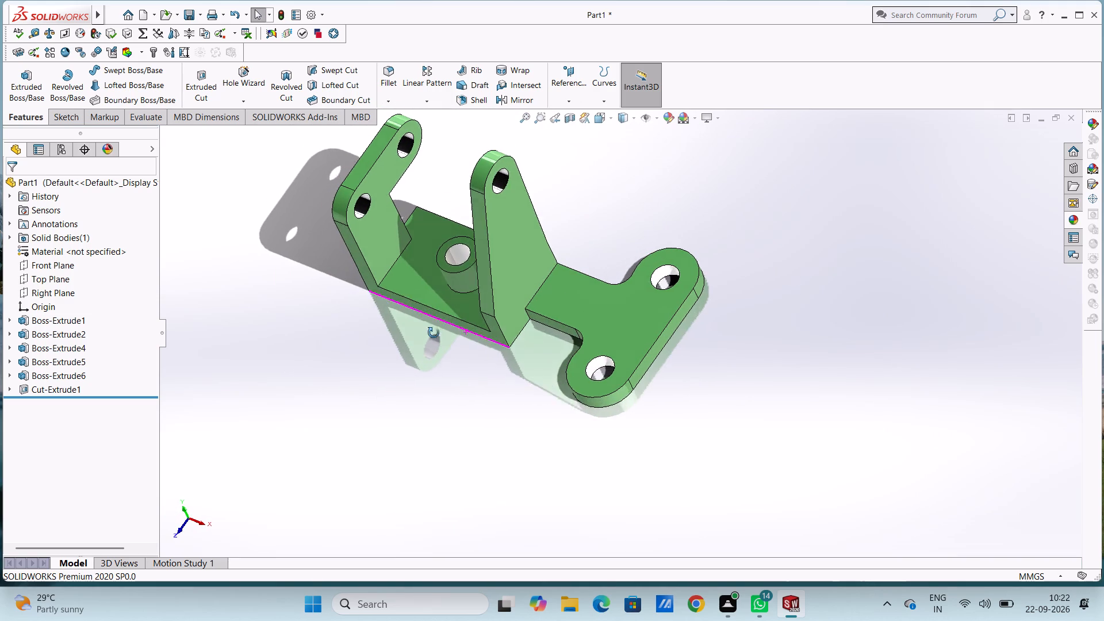
{"action": "middle_click_drag", "start_coordinate": [434, 333], "coordinate": [926, 323]}
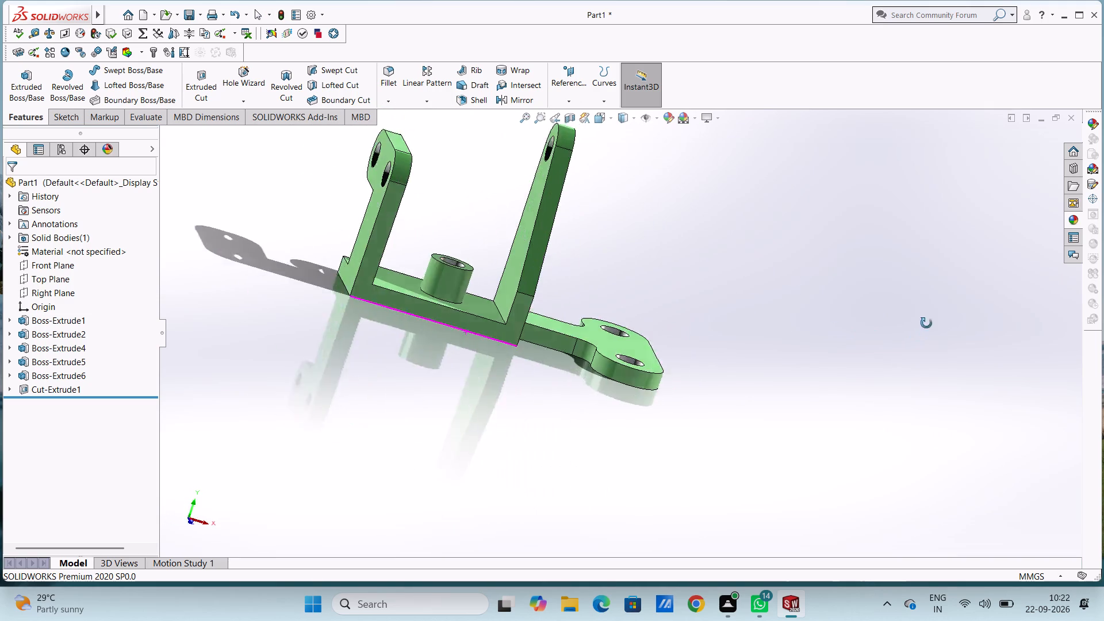
{"action": "middle_click_drag", "start_coordinate": [926, 323], "coordinate": [448, 328]}
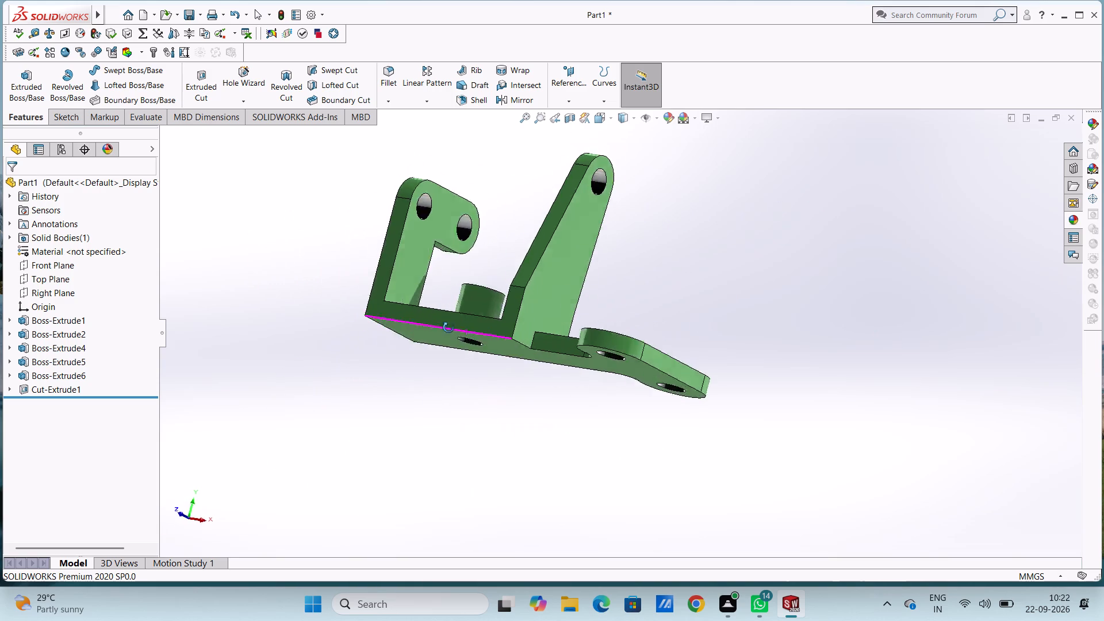
{"action": "middle_click_drag", "start_coordinate": [448, 328], "coordinate": [884, 363]}
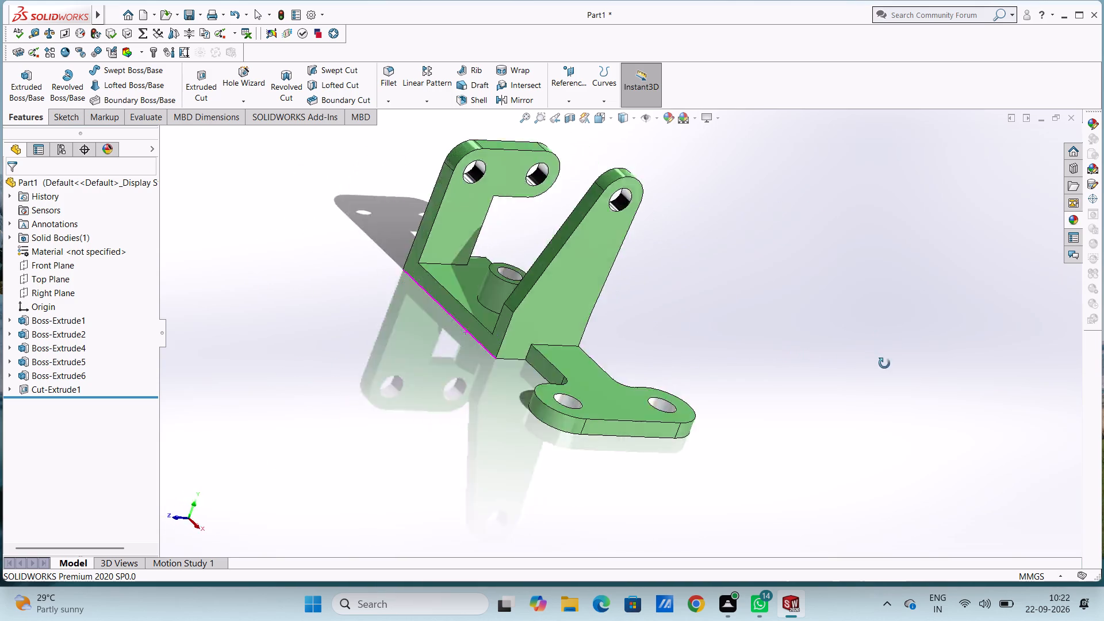
{"action": "middle_click_drag", "start_coordinate": [884, 363], "coordinate": [724, 371]}
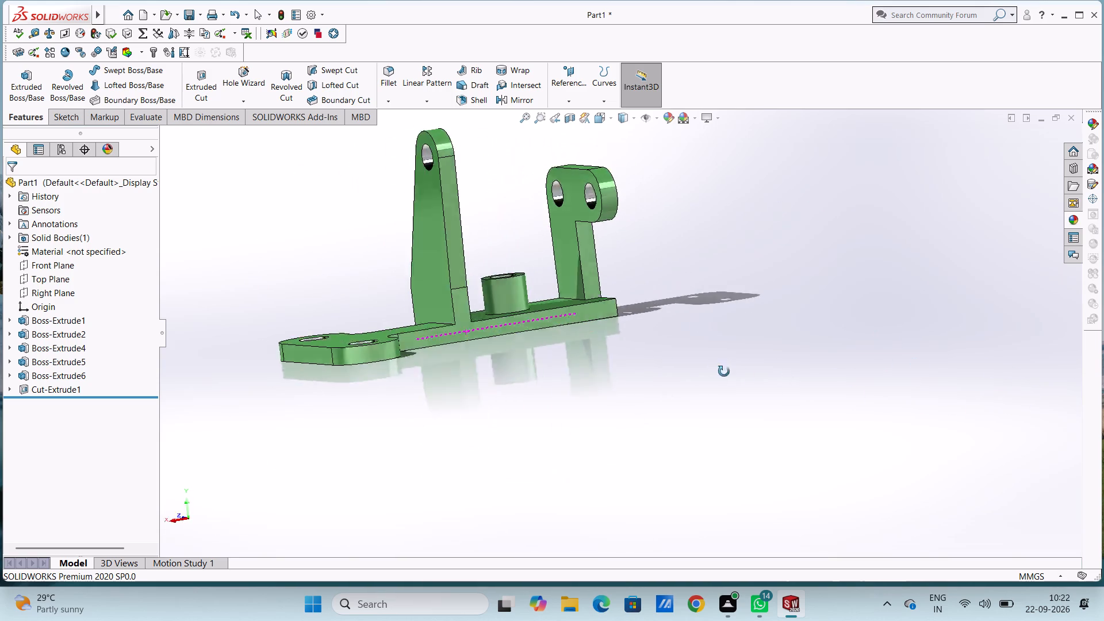
{"action": "middle_click_drag", "start_coordinate": [724, 371], "coordinate": [270, 376]}
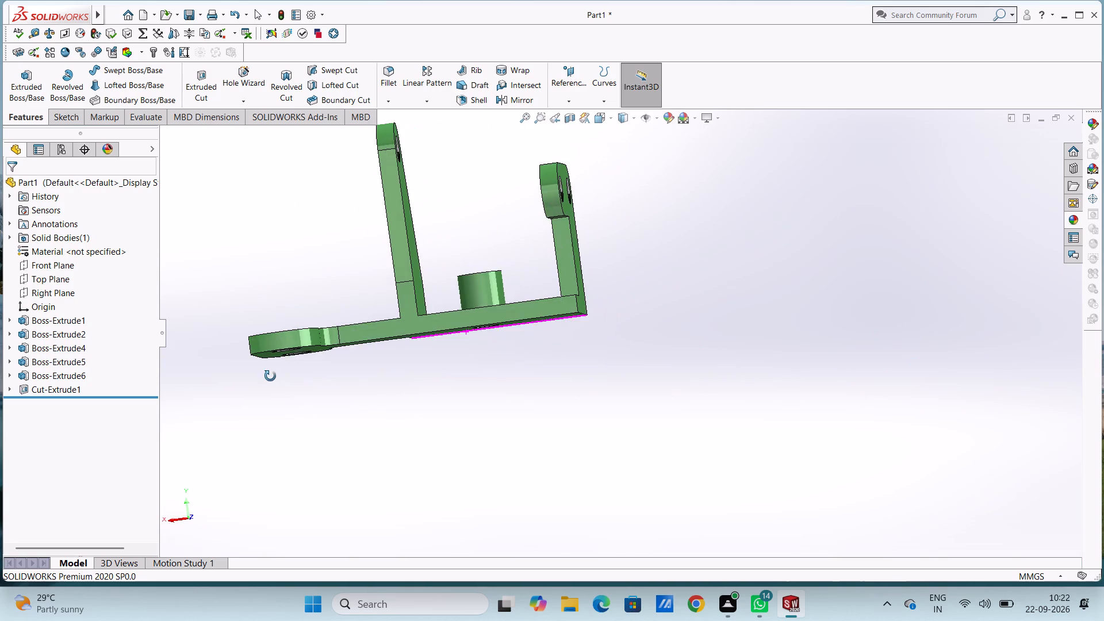
{"action": "middle_click_drag", "start_coordinate": [270, 376], "coordinate": [815, 445]}
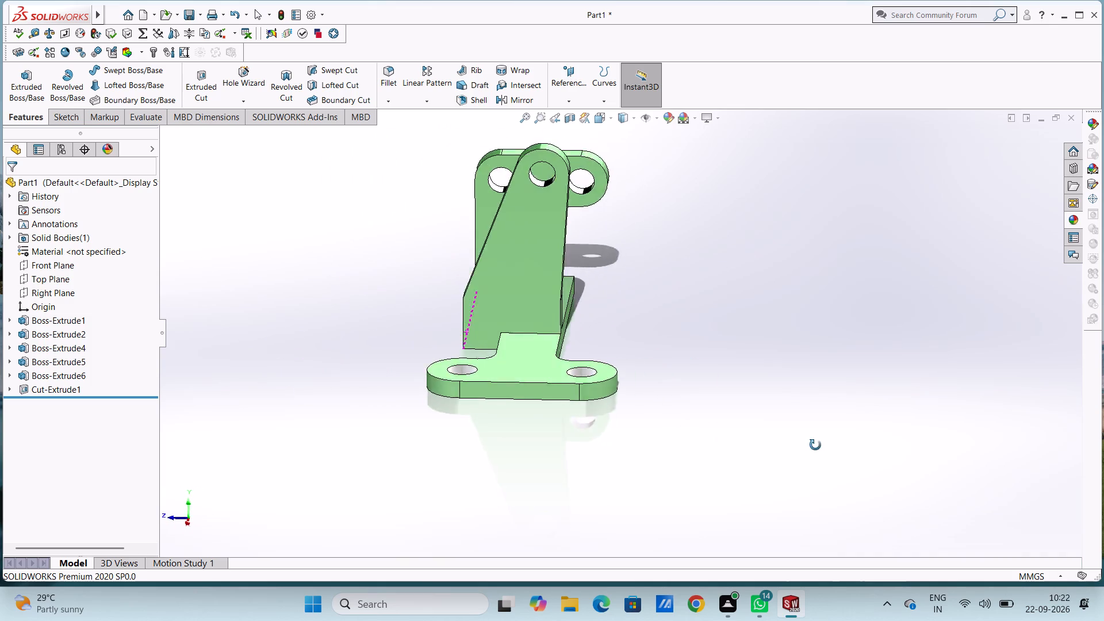
{"action": "middle_click_drag", "start_coordinate": [815, 445], "coordinate": [794, 415]}
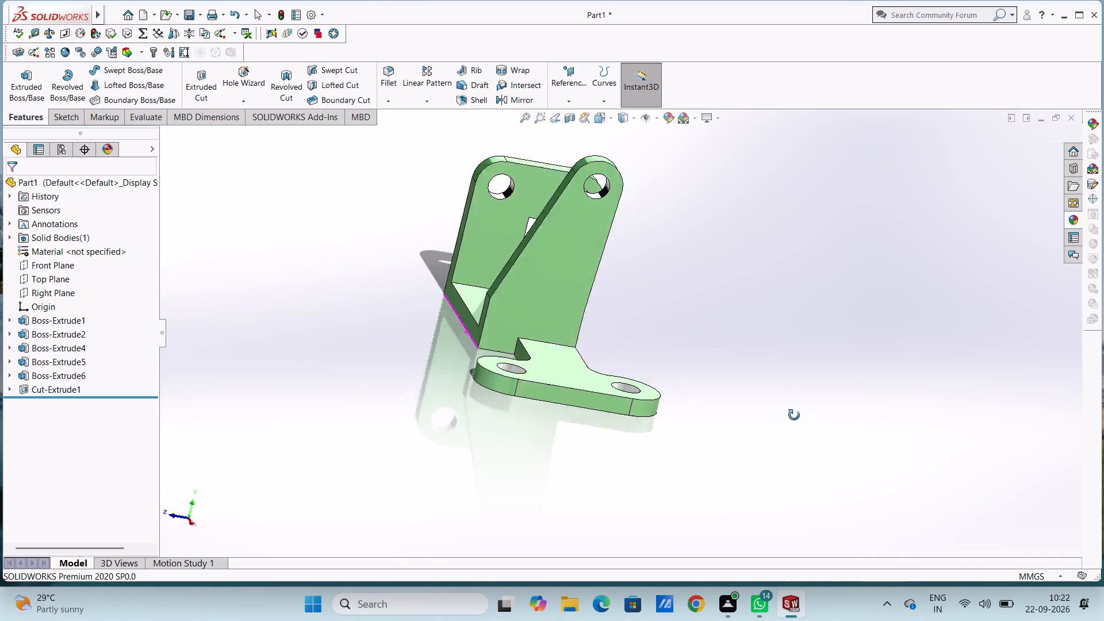
{"action": "middle_click_drag", "start_coordinate": [794, 415], "coordinate": [284, 420]}
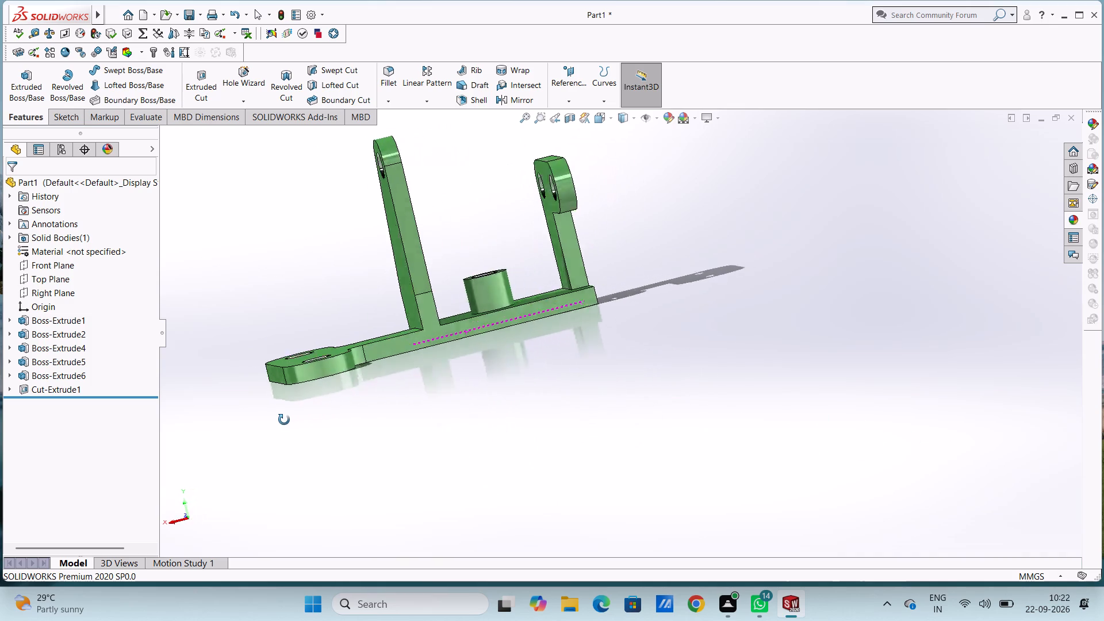
{"action": "middle_click_drag", "start_coordinate": [284, 420], "coordinate": [875, 476]}
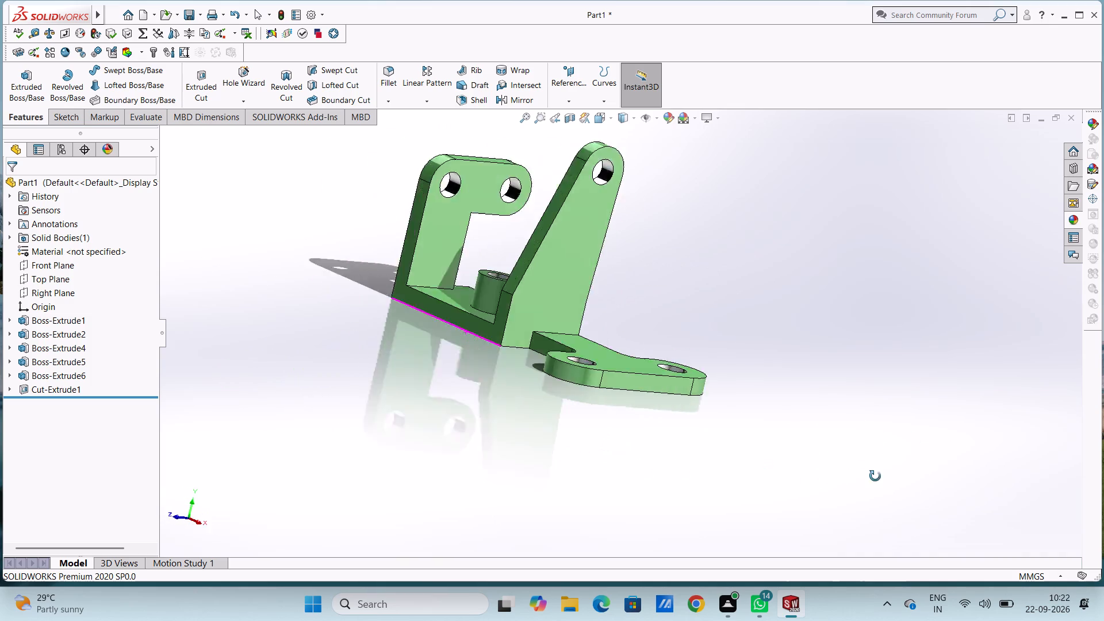
{"action": "middle_click_drag", "start_coordinate": [875, 476], "coordinate": [1018, 477]}
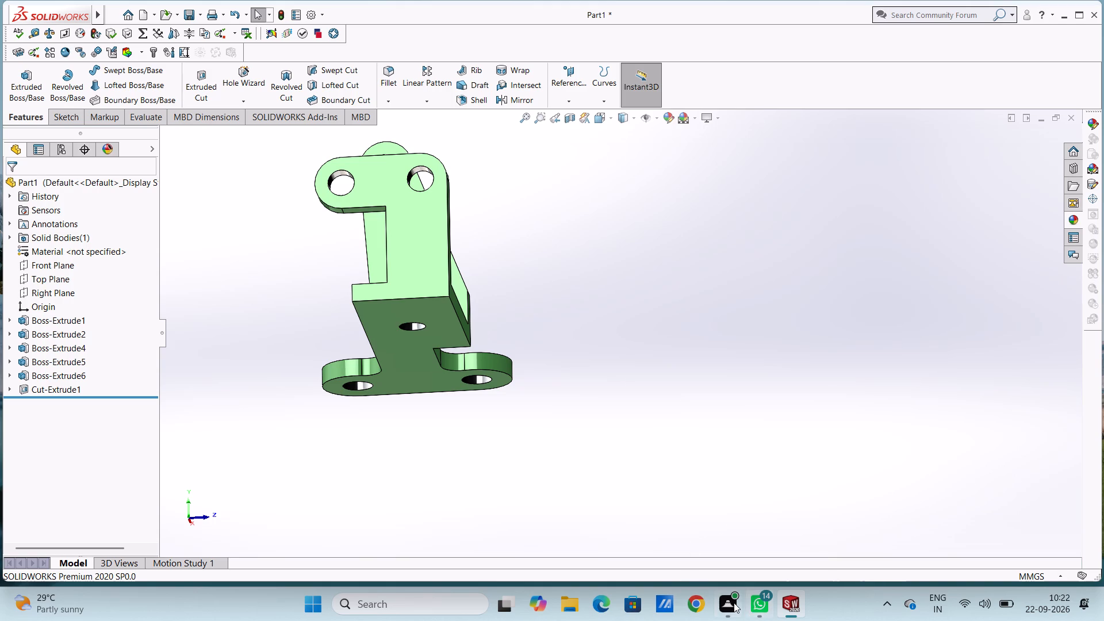
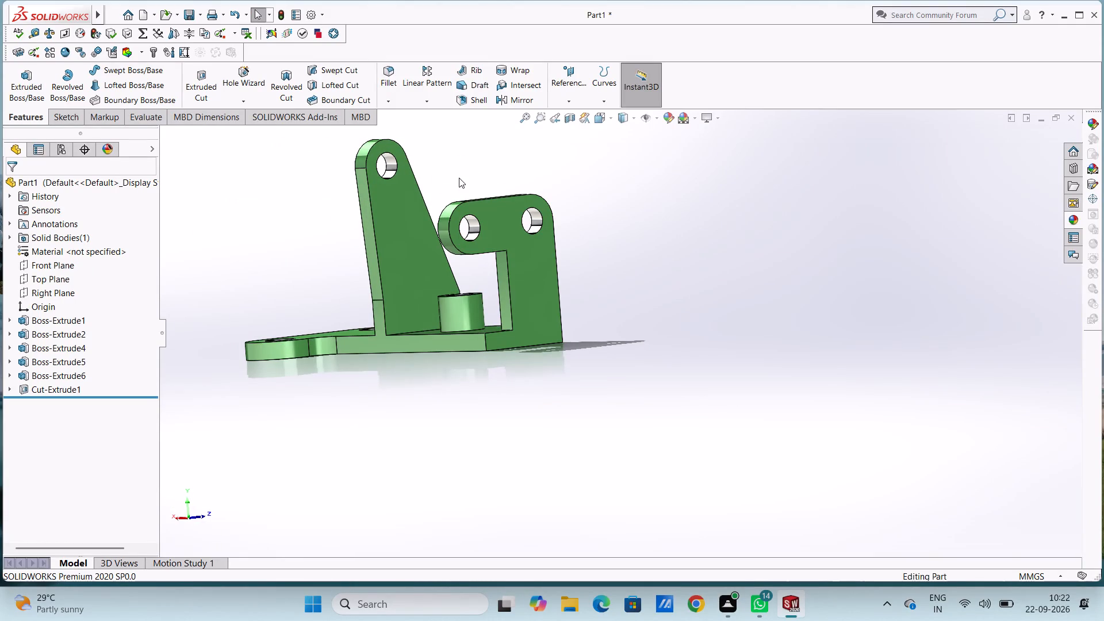
Examine the finished part all round, including the uprights, ring boss, base underside and chromium-plated hole faces.
{"action": "middle_click_drag", "start_coordinate": [458, 176], "coordinate": [668, 302]}
{"action": "middle_click_drag", "start_coordinate": [344, 201], "coordinate": [379, 229]}
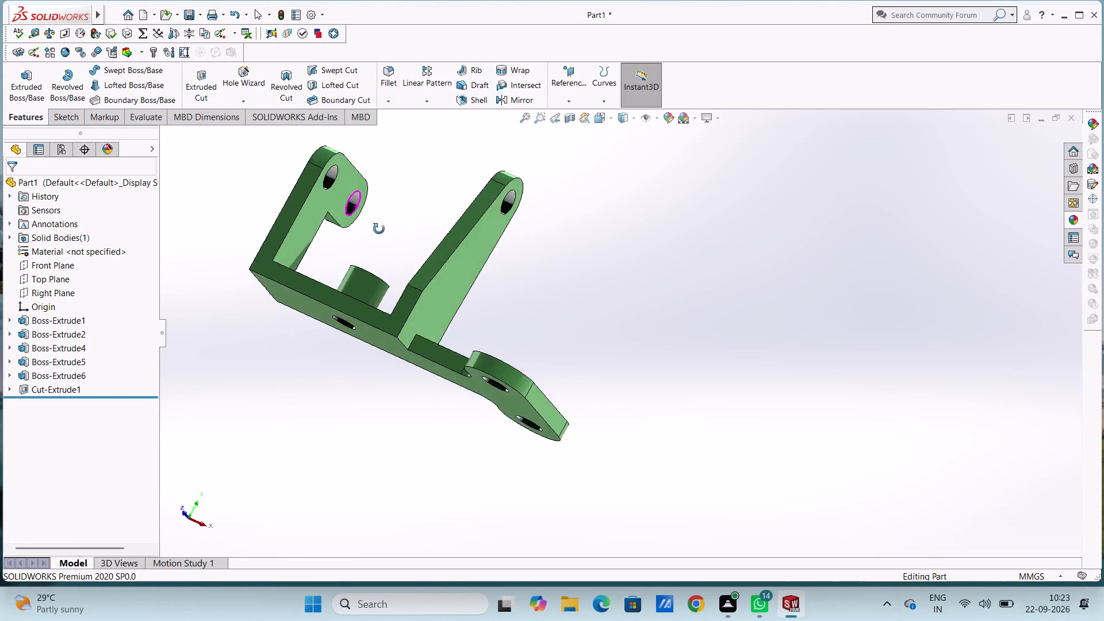
{"action": "middle_click_drag", "start_coordinate": [379, 229], "coordinate": [566, 354]}
{"action": "middle_click_drag", "start_coordinate": [361, 249], "coordinate": [452, 323]}
{"action": "scroll", "coordinate": [447, 332], "scroll_direction": "up", "scroll_amount": 4}
{"action": "middle_click_drag", "start_coordinate": [365, 250], "coordinate": [616, 505]}
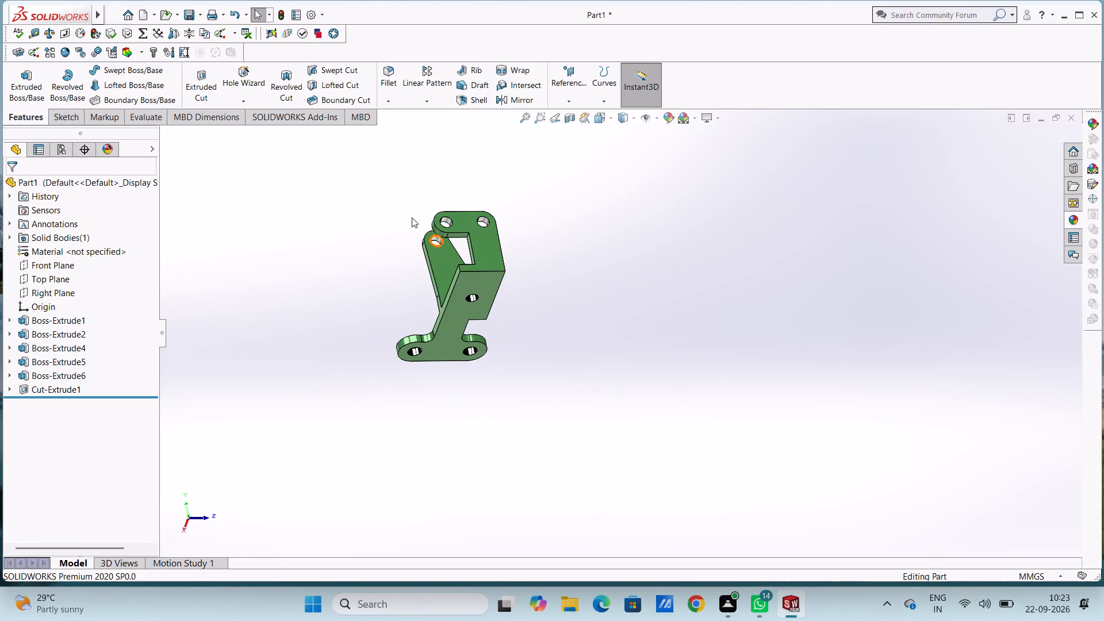
{"action": "middle_click_drag", "start_coordinate": [411, 217], "coordinate": [609, 386]}
{"action": "middle_click_drag", "start_coordinate": [309, 225], "coordinate": [421, 347]}
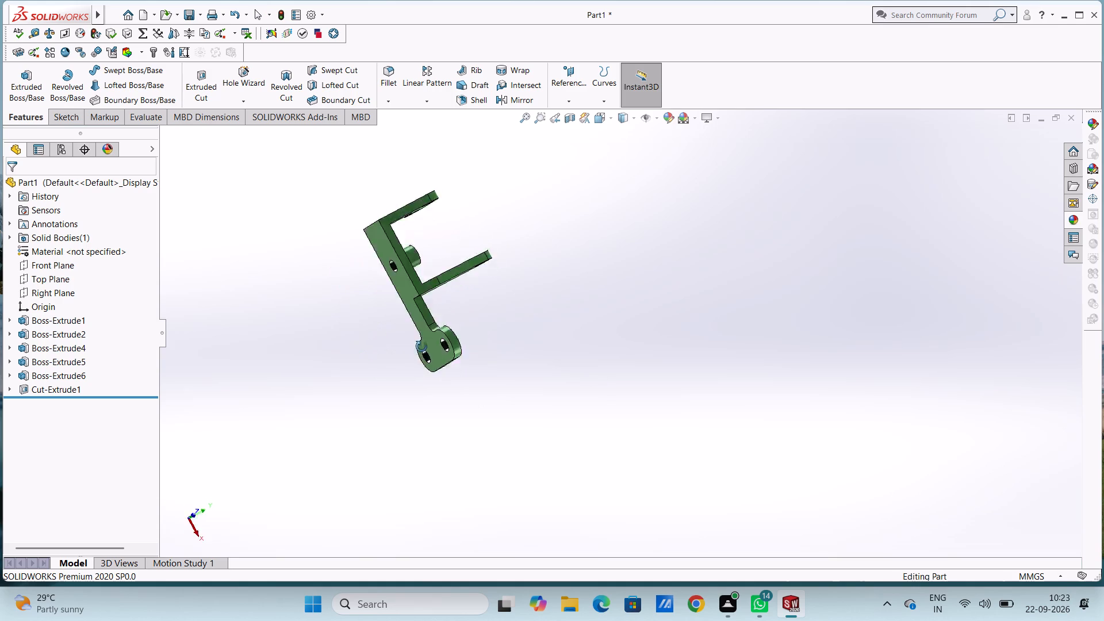
{"action": "middle_click_drag", "start_coordinate": [421, 347], "coordinate": [568, 440]}
{"action": "middle_click_drag", "start_coordinate": [351, 246], "coordinate": [605, 422]}
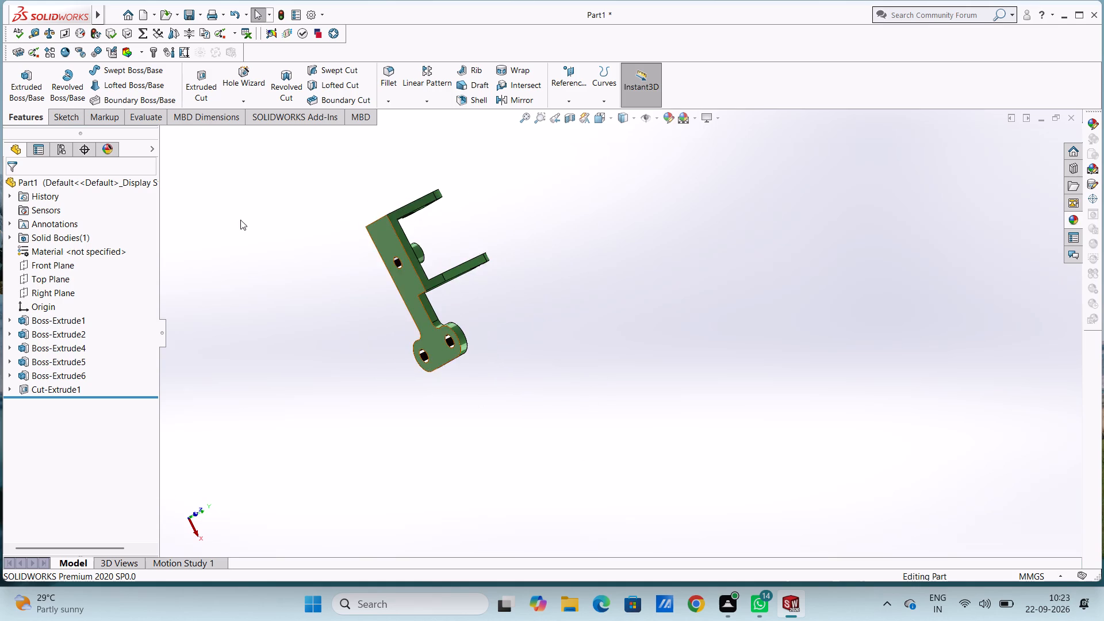
{"action": "middle_click_drag", "start_coordinate": [254, 241], "coordinate": [483, 471]}
{"action": "middle_click_drag", "start_coordinate": [256, 217], "coordinate": [480, 440]}
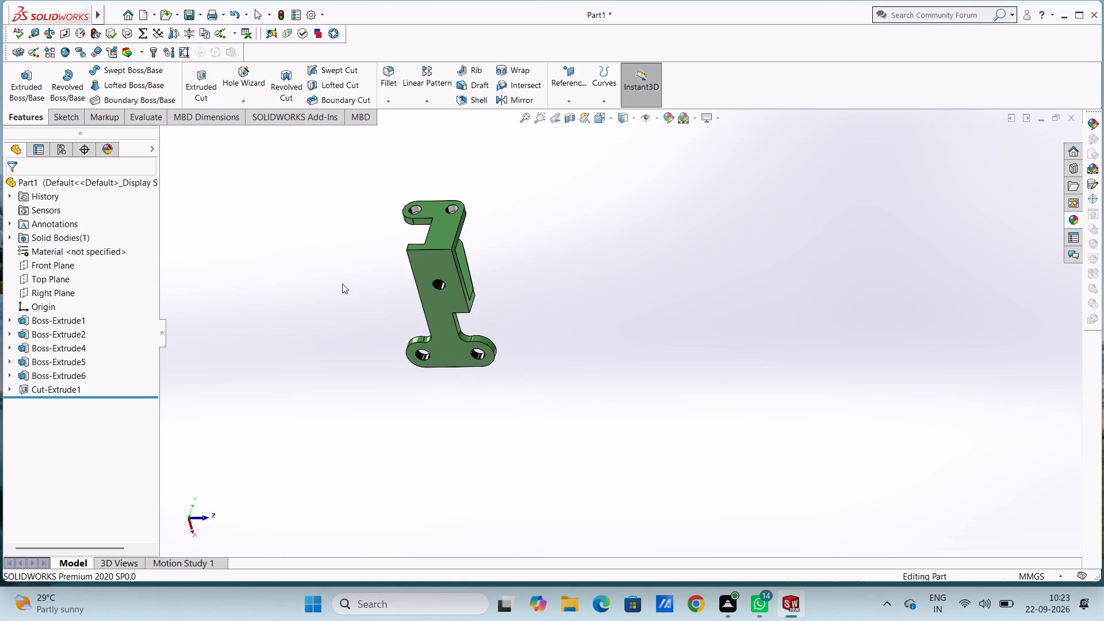
{"action": "middle_click_drag", "start_coordinate": [339, 274], "coordinate": [494, 456]}
{"action": "middle_click_drag", "start_coordinate": [329, 305], "coordinate": [470, 417]}
{"action": "middle_click_drag", "start_coordinate": [362, 297], "coordinate": [391, 332]}
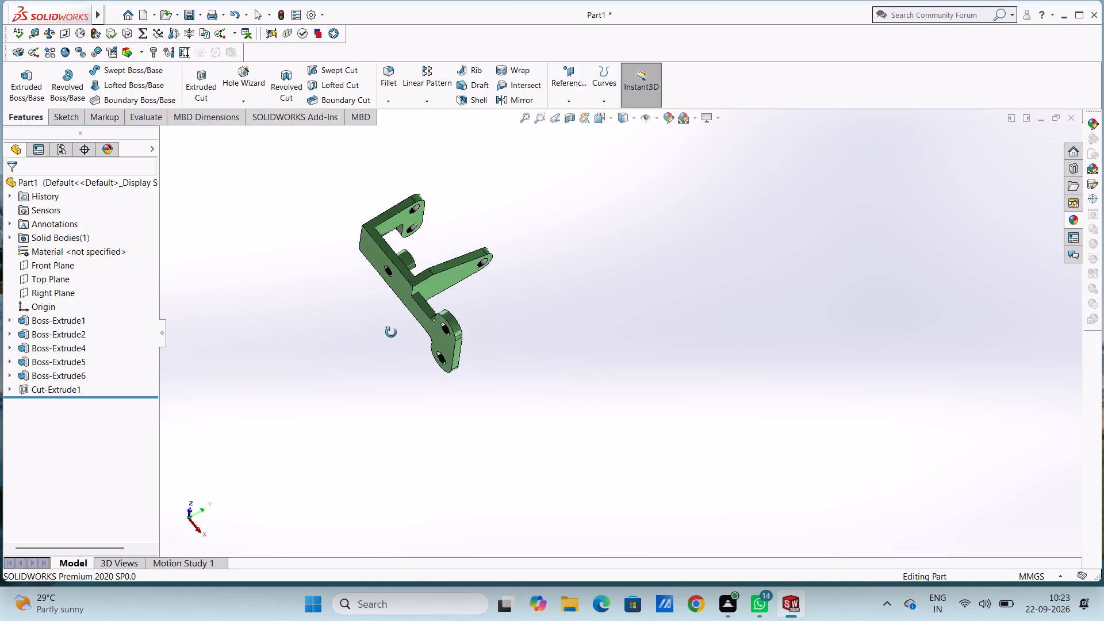
{"action": "middle_click_drag", "start_coordinate": [391, 332], "coordinate": [443, 402]}
{"action": "middle_click_drag", "start_coordinate": [363, 305], "coordinate": [421, 421]}
{"action": "middle_click_drag", "start_coordinate": [331, 301], "coordinate": [408, 419]}
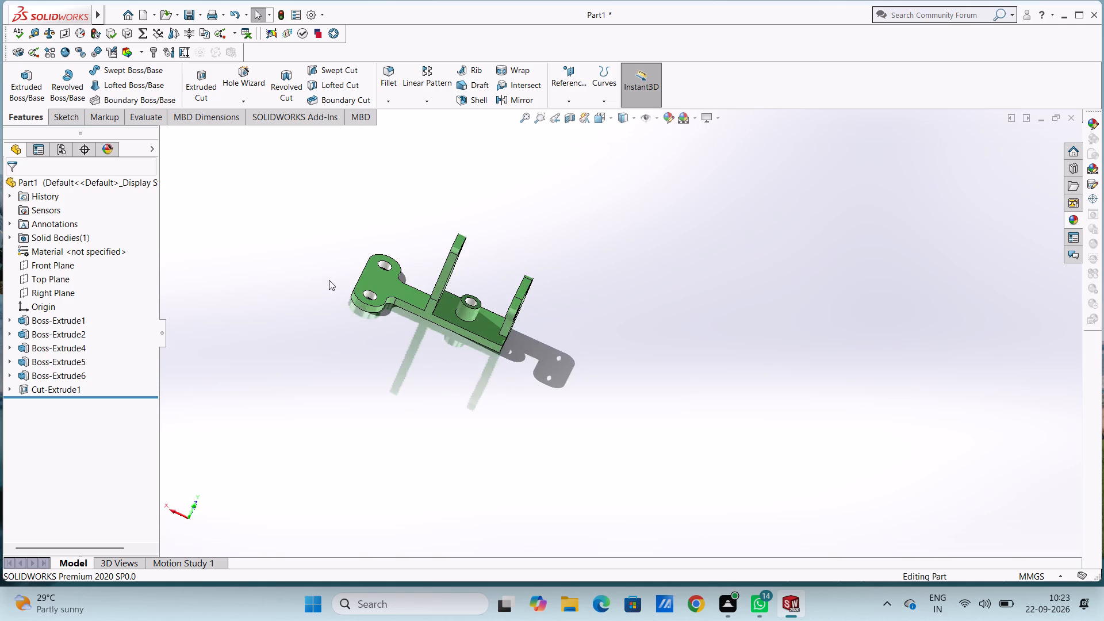
{"action": "middle_click_drag", "start_coordinate": [329, 280], "coordinate": [398, 379]}
{"action": "middle_click_drag", "start_coordinate": [278, 240], "coordinate": [400, 389]}
{"action": "middle_click_drag", "start_coordinate": [282, 237], "coordinate": [362, 374]}
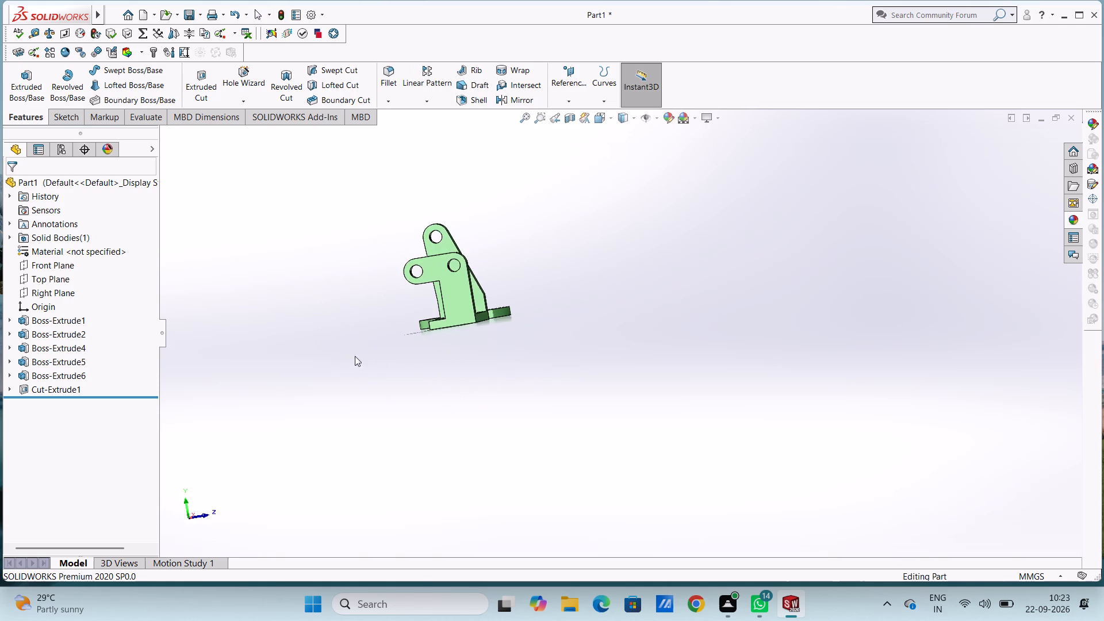
{"action": "middle_click_drag", "start_coordinate": [304, 236], "coordinate": [435, 426]}
{"action": "middle_click_drag", "start_coordinate": [398, 338], "coordinate": [527, 426]}
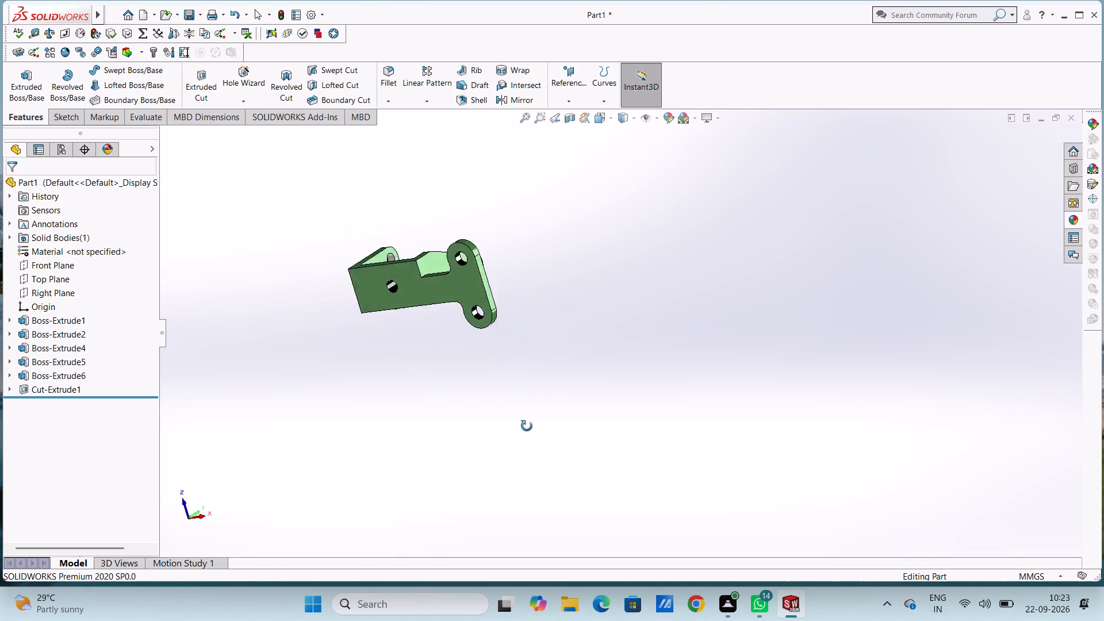
{"action": "middle_click_drag", "start_coordinate": [527, 426], "coordinate": [465, 277]}
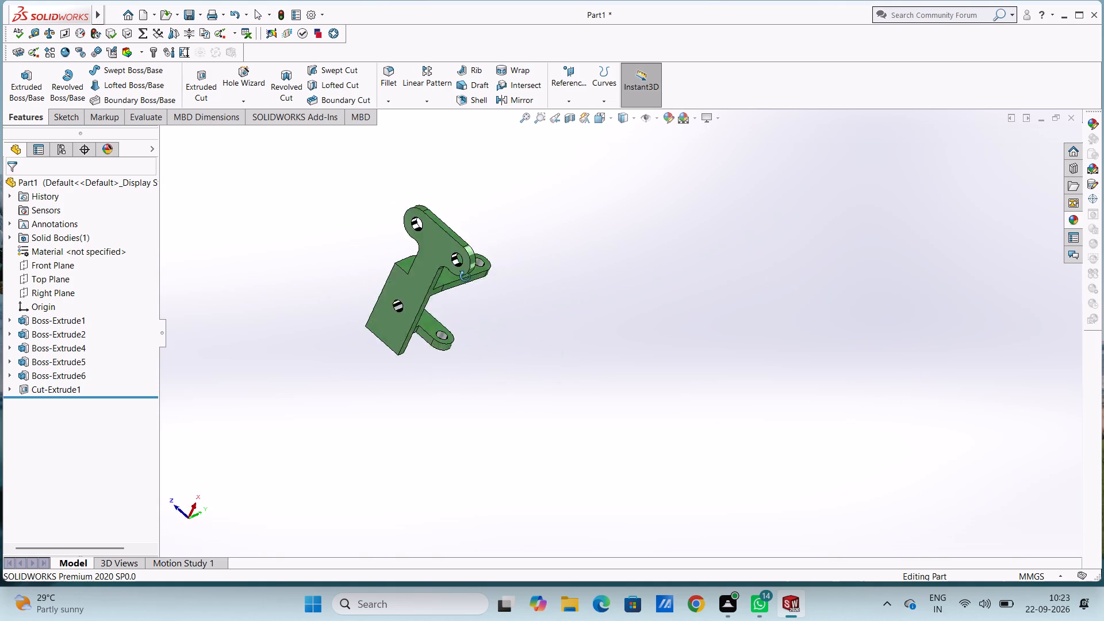
{"action": "middle_click_drag", "start_coordinate": [465, 277], "coordinate": [850, 300]}
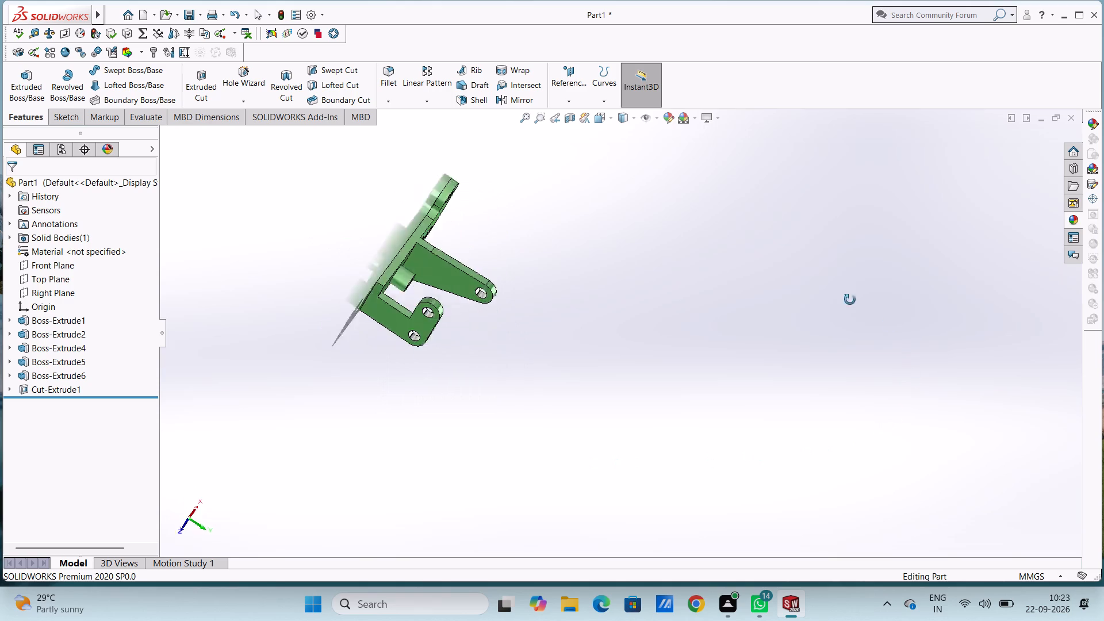
{"action": "middle_click_drag", "start_coordinate": [850, 300], "coordinate": [702, 239]}
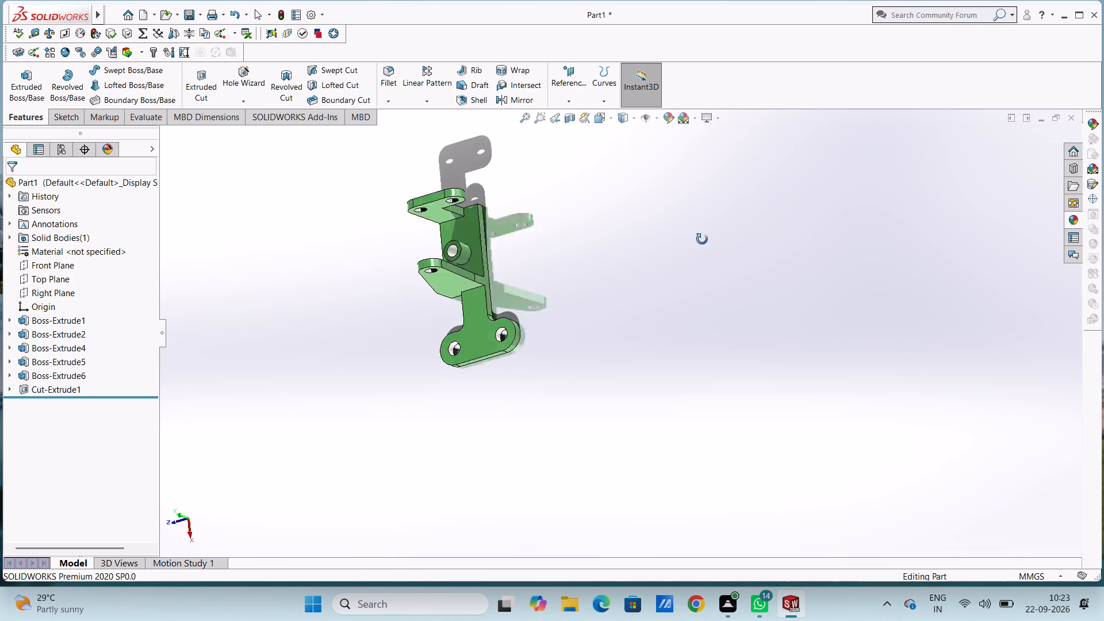
{"action": "middle_click_drag", "start_coordinate": [702, 239], "coordinate": [685, 189]}
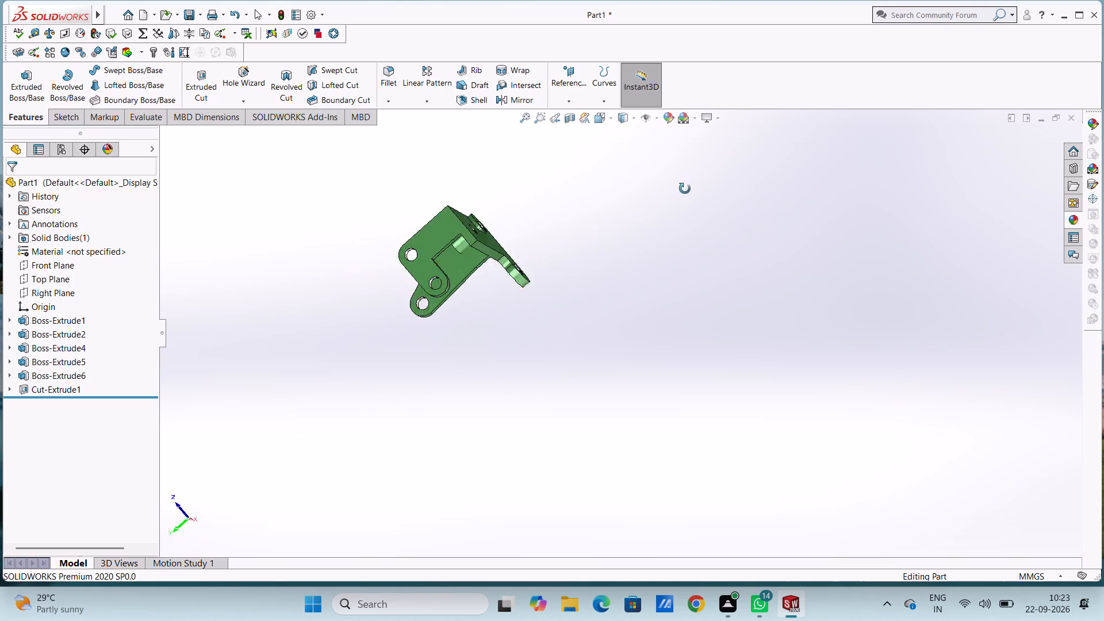
{"action": "middle_click_drag", "start_coordinate": [685, 189], "coordinate": [605, 421]}
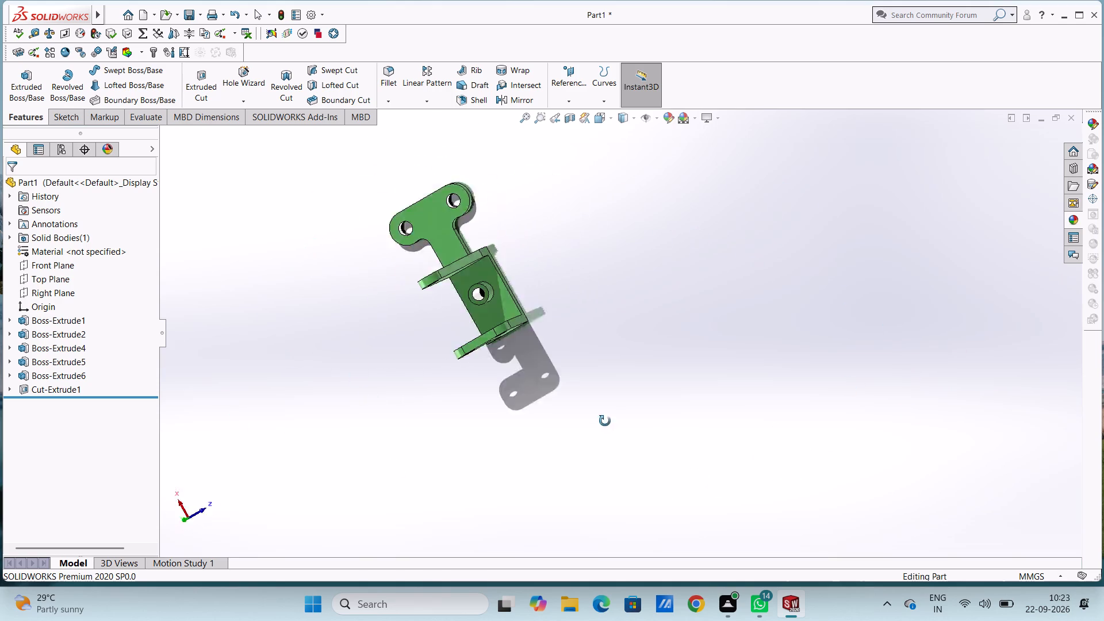
{"action": "middle_click_drag", "start_coordinate": [605, 421], "coordinate": [689, 403]}
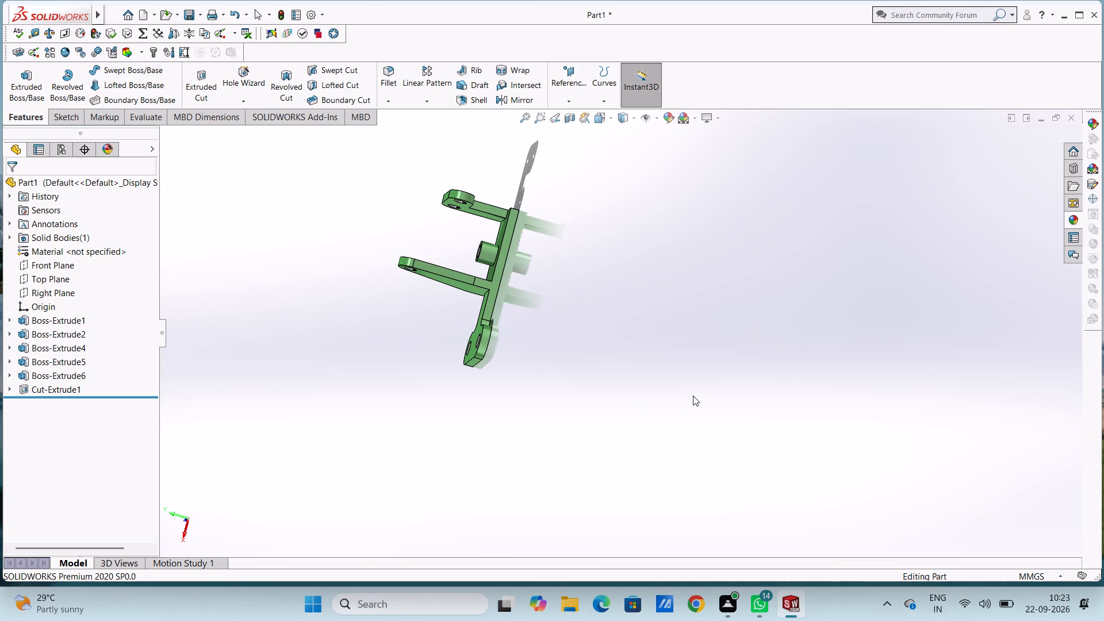
Save the part, shown in isometric view, in Documents as "bell crank support base with bushing boss".
{"action": "key", "text": "ctrl+7"}
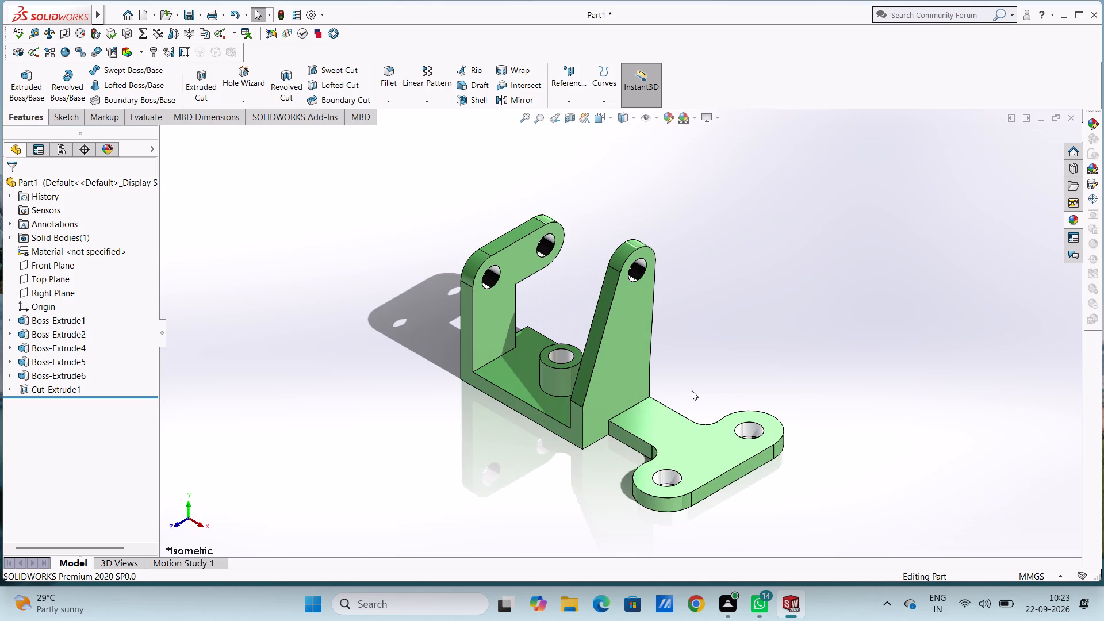
{"action": "key", "text": "ctrl+s"}
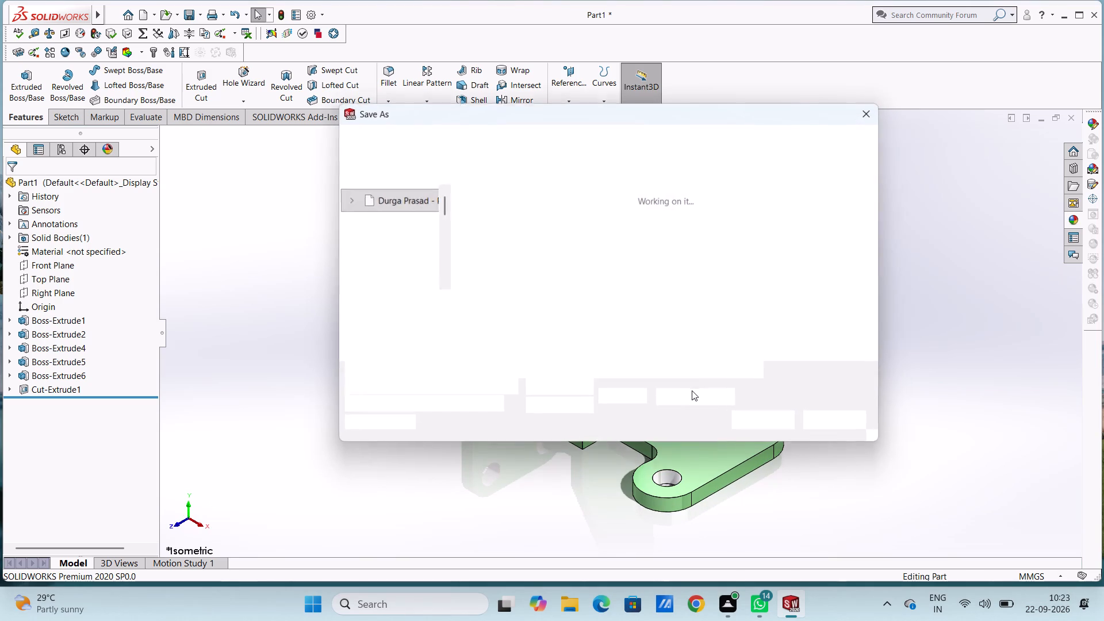
{"action": "type", "text": "be"}
{"action": "type", "text": "ll"}
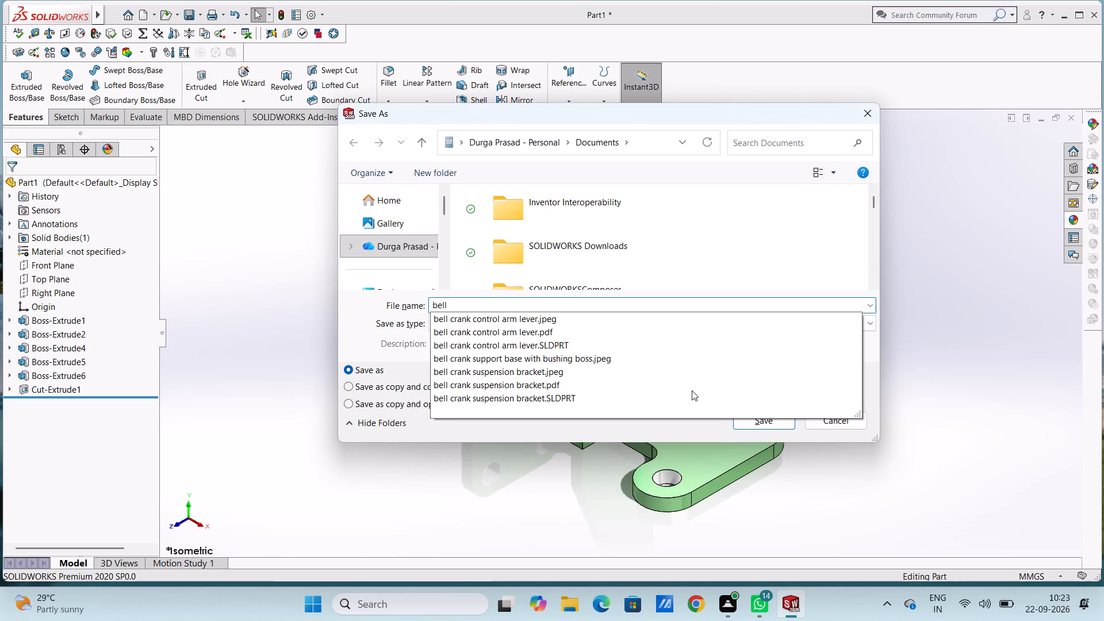
{"action": "key", "text": "space"}
{"action": "type", "text": "cra"}
{"action": "type", "text": "nk"}
{"action": "key", "text": "space"}
{"action": "type", "text": "support"}
{"action": "key", "text": "space"}
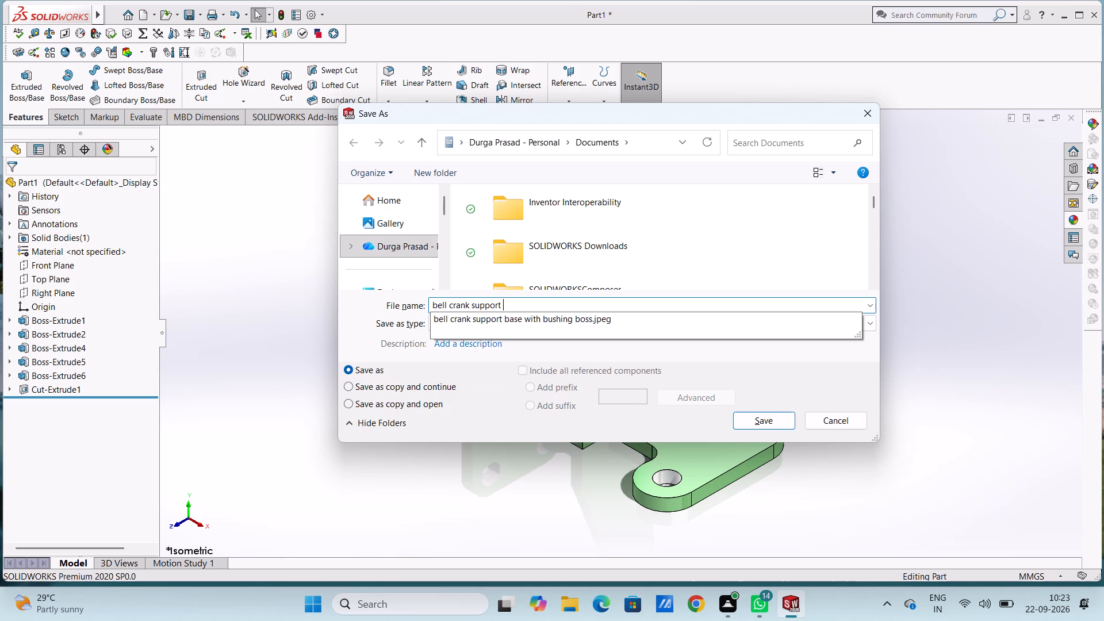
{"action": "type", "text": "base with"}
{"action": "key", "text": "space"}
{"action": "type", "text": "bu"}
{"action": "type", "text": "shing"}
{"action": "key", "text": "space"}
{"action": "type", "text": "boss"}
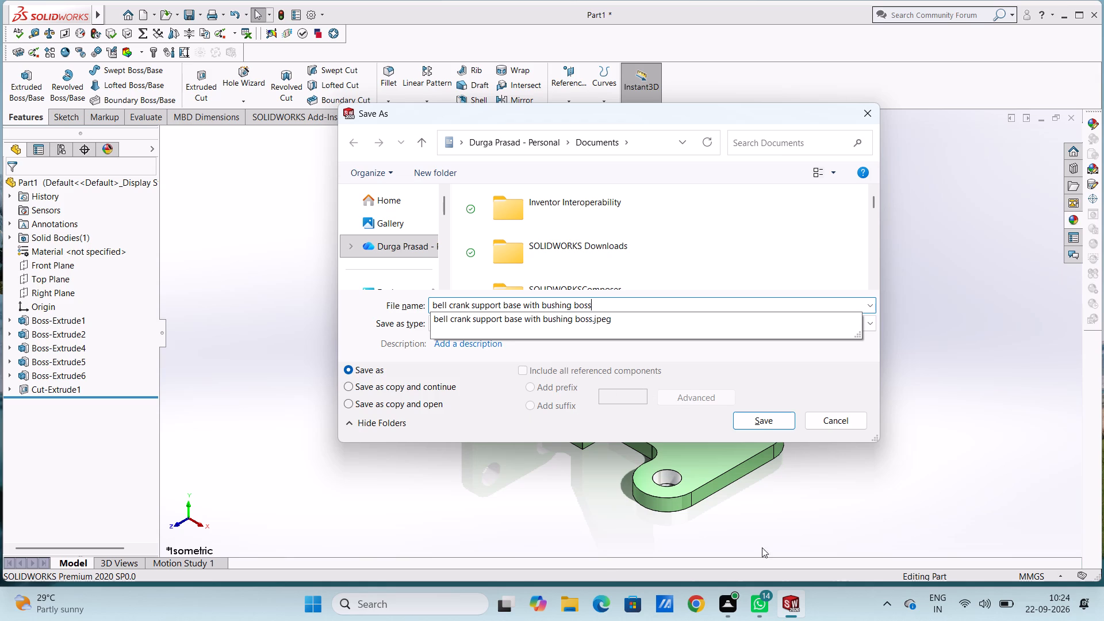
{"action": "left_click", "coordinate": [783, 424]}
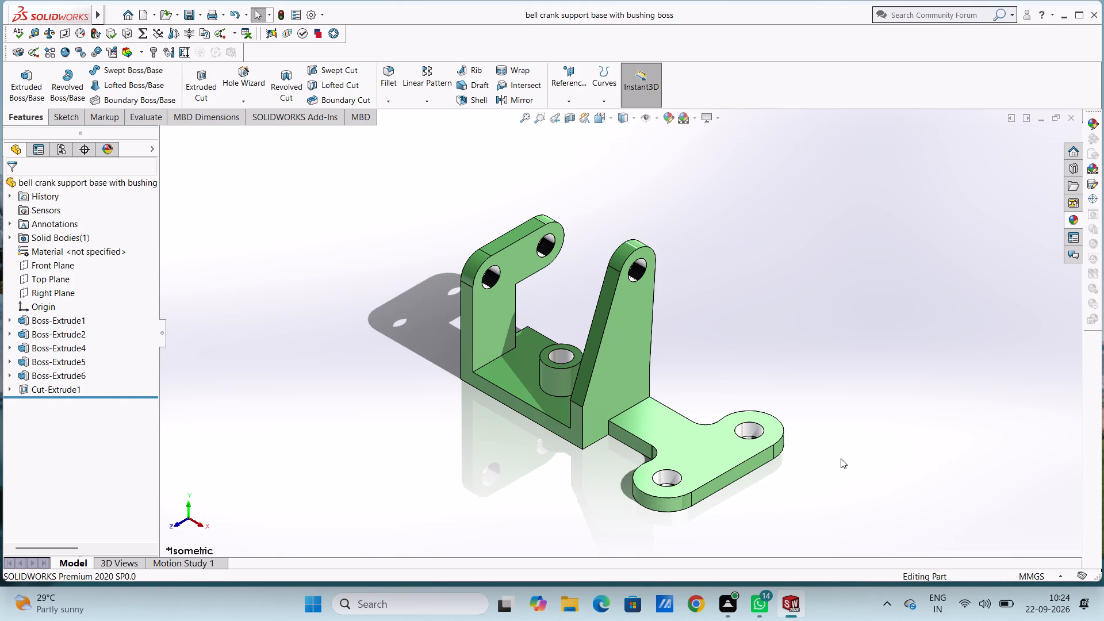
Export the part in Adobe Portable Document Format (*.pdf) to Documents under the same file name.
{"action": "left_click", "coordinate": [198, 16]}
{"action": "left_click", "coordinate": [216, 44]}
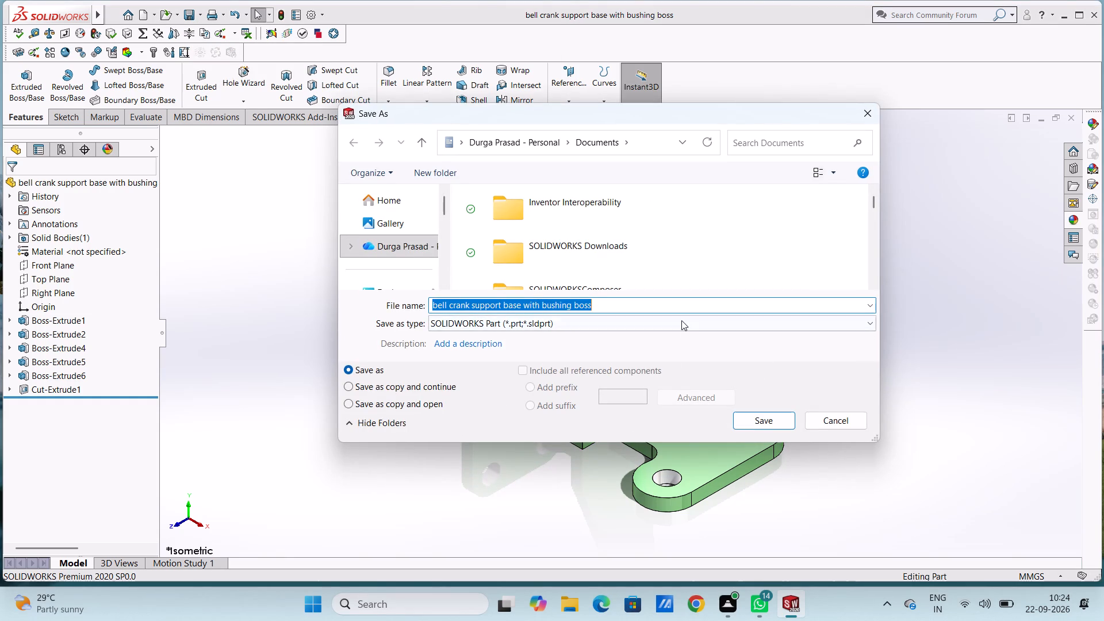
{"action": "left_click", "coordinate": [681, 320]}
{"action": "left_click", "coordinate": [681, 89]}
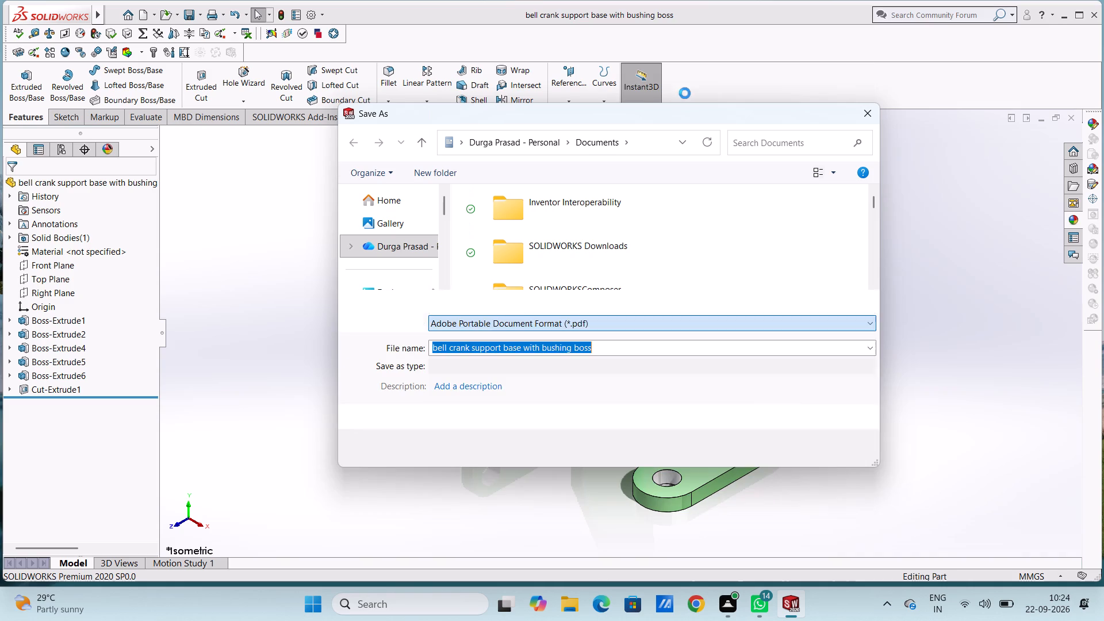
{"action": "left_click", "coordinate": [767, 447]}
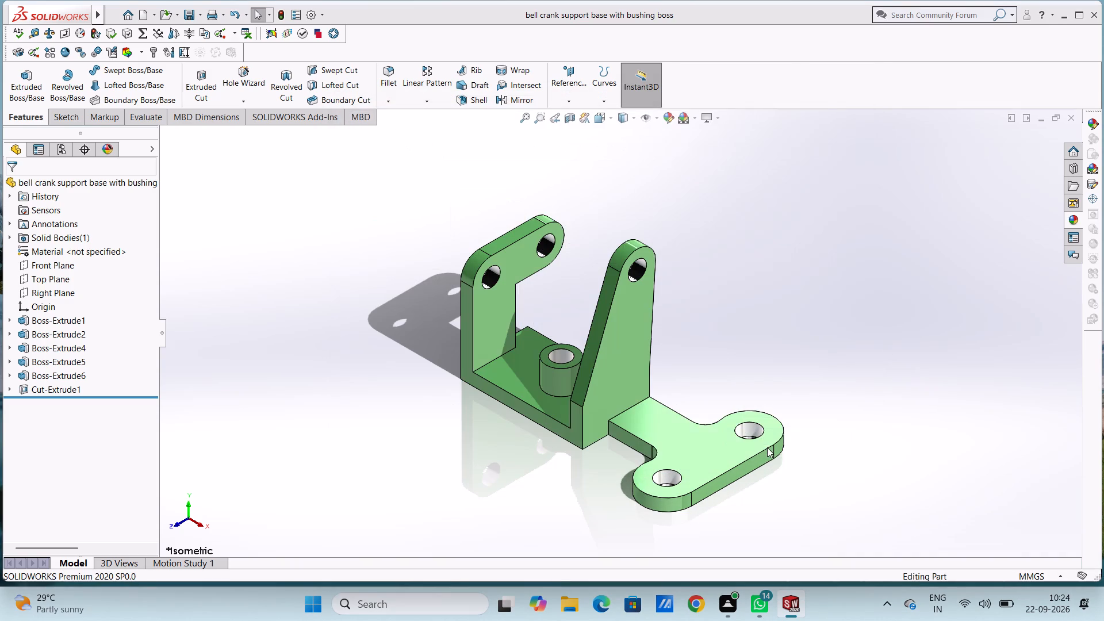